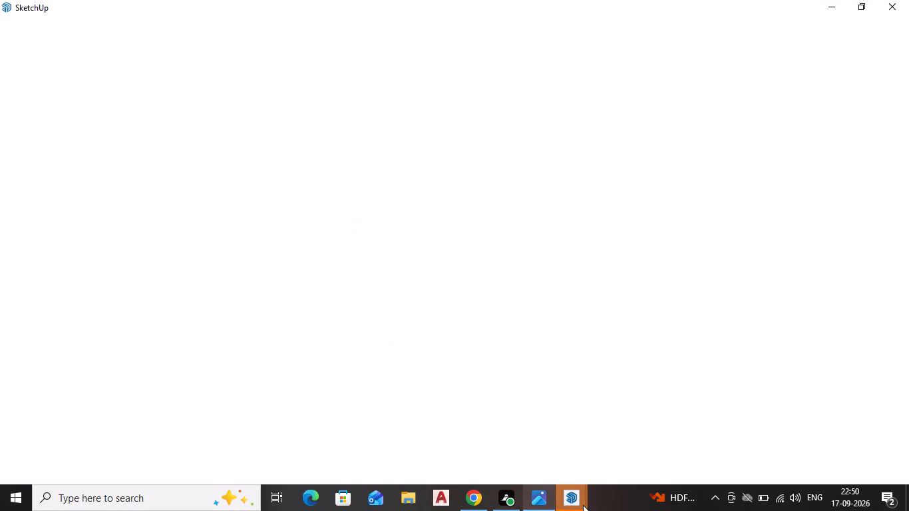
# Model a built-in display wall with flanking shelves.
# Bring the Welcome to SketchUp window to the front.
pyautogui.click(494, 447)
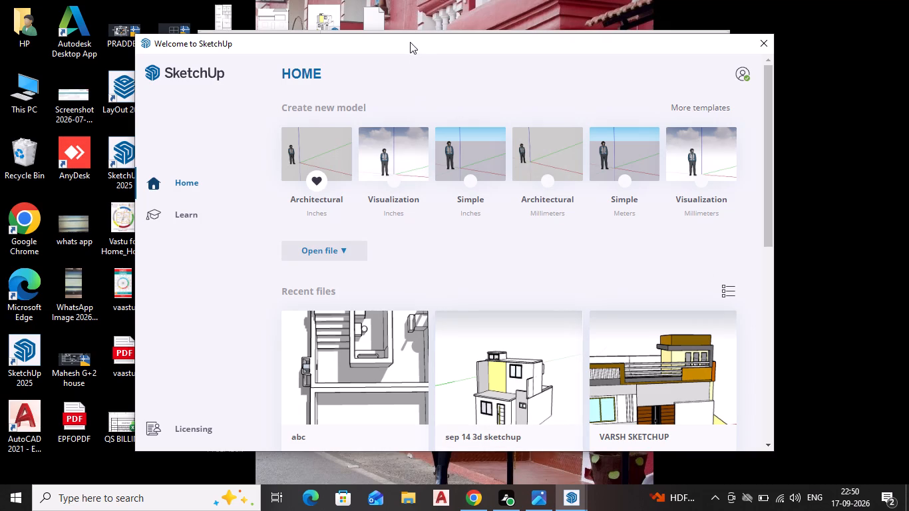
pyautogui.click(410, 42)
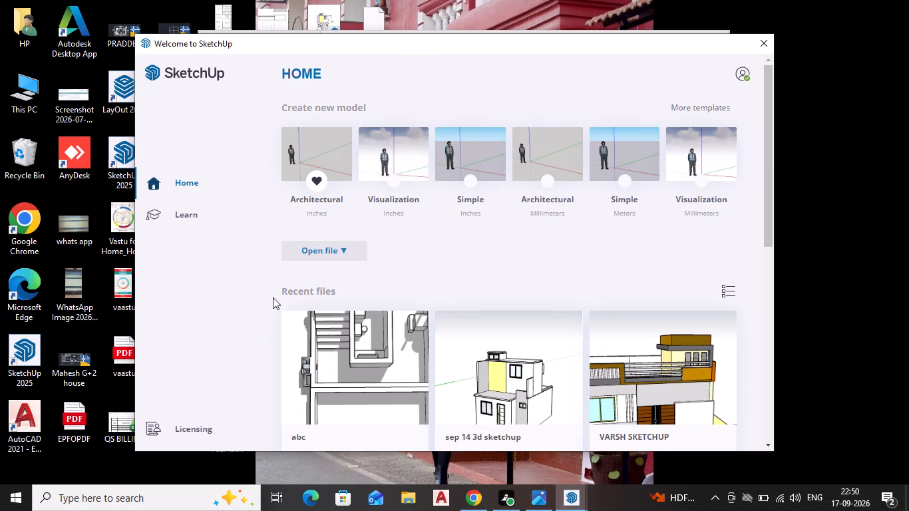
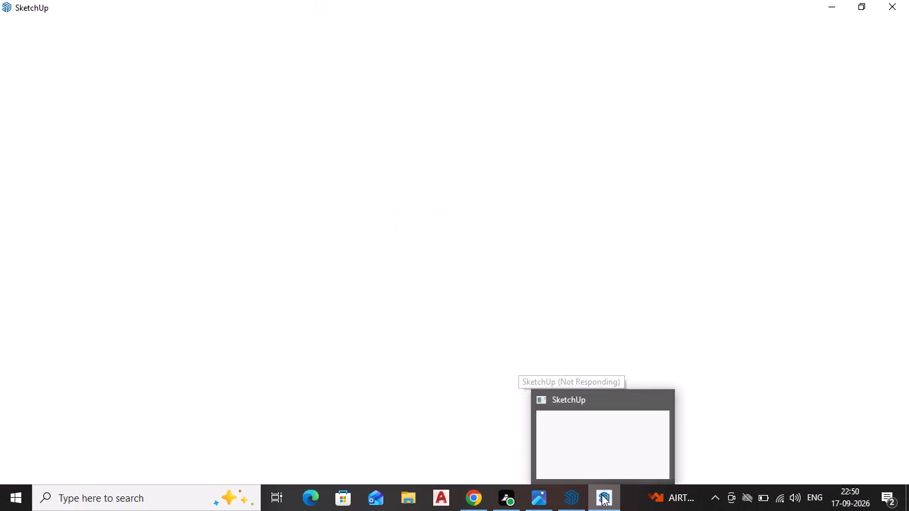
# Open a new untitled model from the welcome window, keeping the program running while it loads.
pyautogui.click(402, 116)
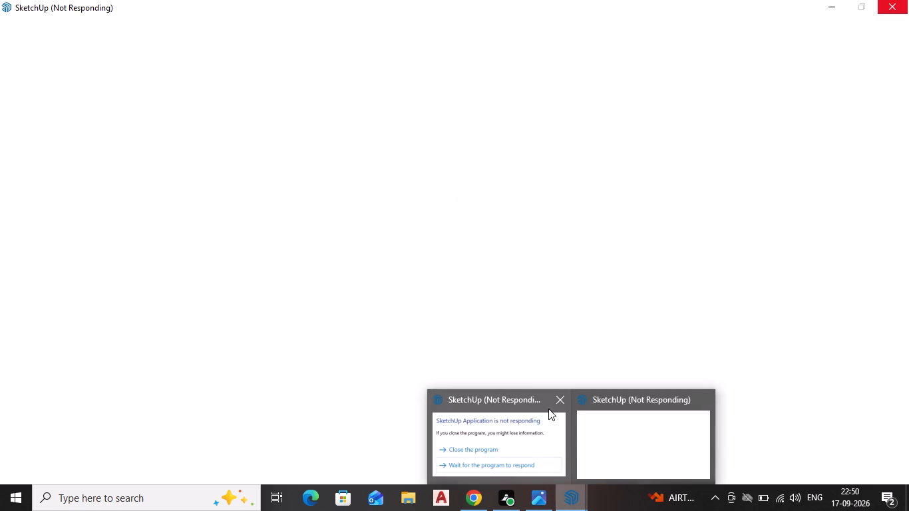
pyautogui.click(554, 397)
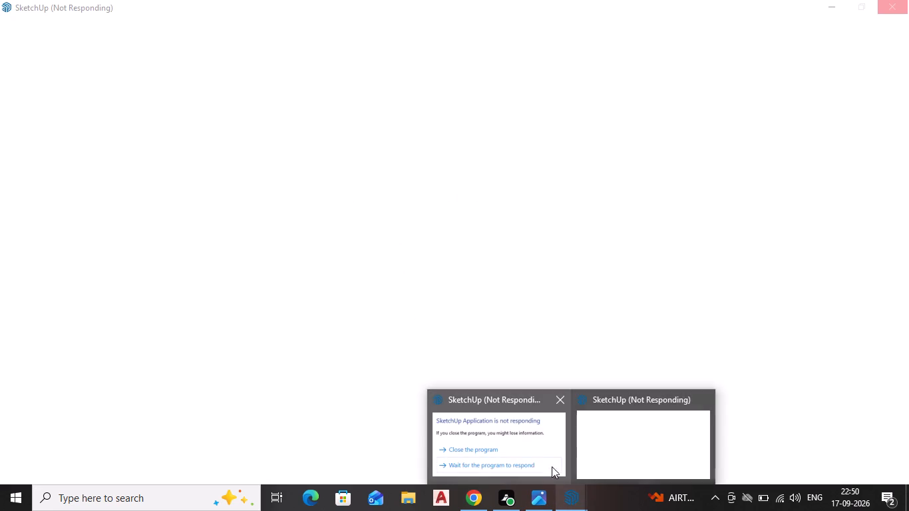
pyautogui.click(531, 450)
pyautogui.click(428, 261)
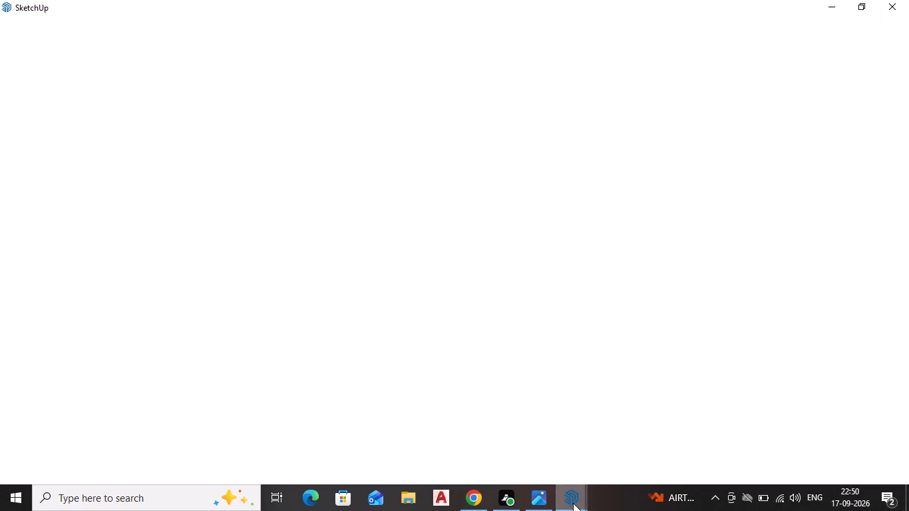
pyautogui.scroll(-5, 624, 246)
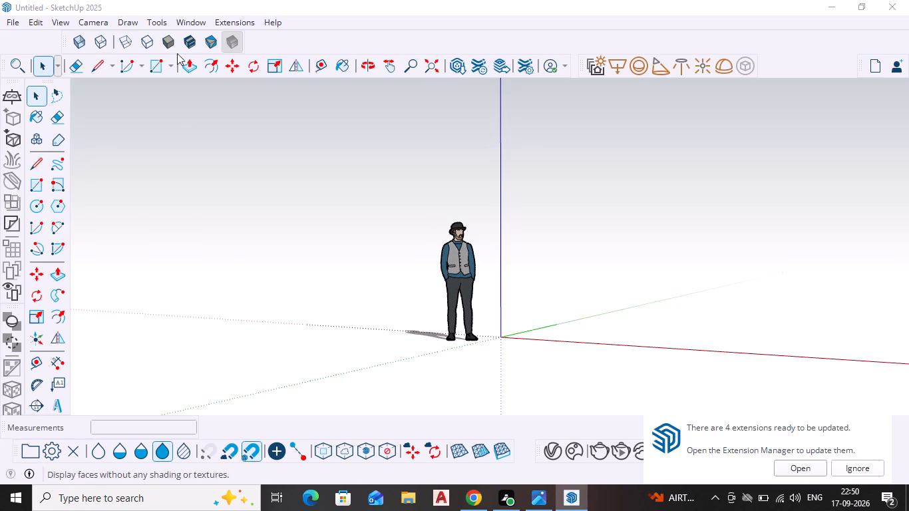
pyautogui.scroll(-3, 416, 353)
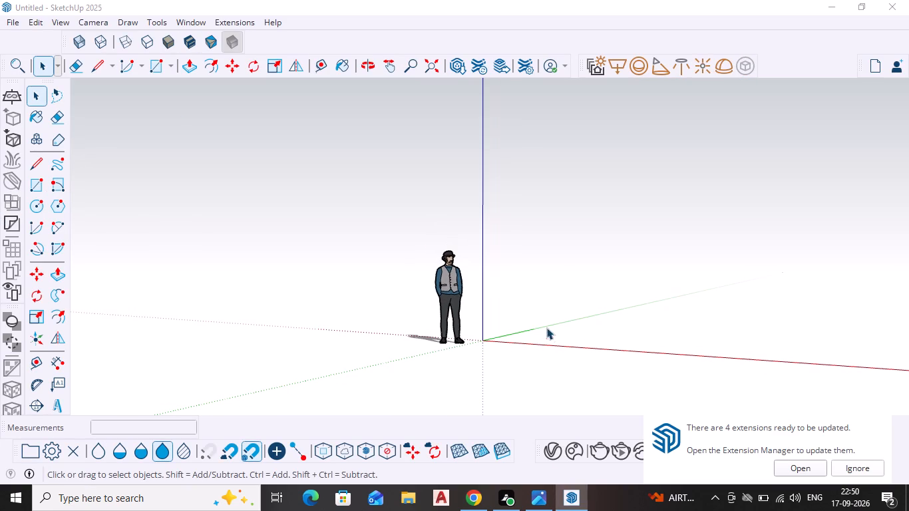
# Ignore the notification about extension updates.
pyautogui.click(850, 466)
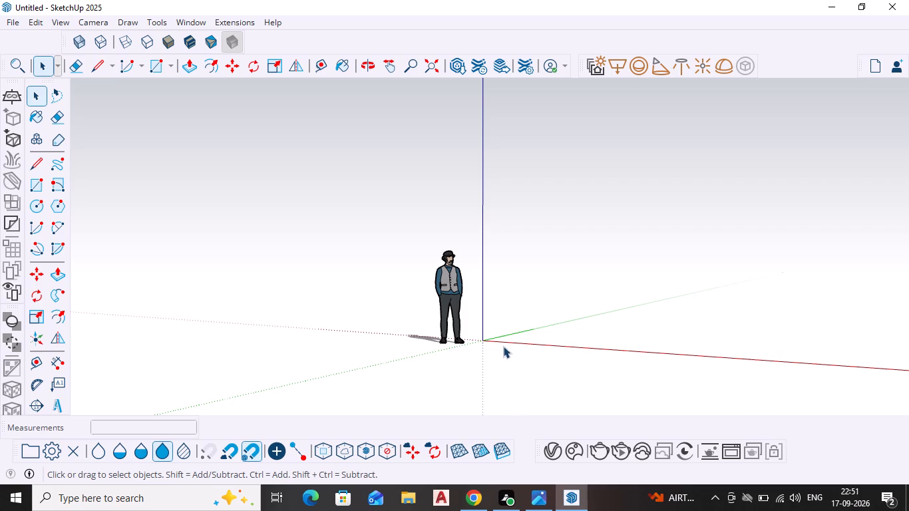
# Orbit, pan and zoom the empty model to examine the ground plane around the origin from above.
pyautogui.keyDown('shift'); pyautogui.moveTo(494, 339); pyautogui.dragTo(306, 327, button='middle'); pyautogui.keyUp('shift')
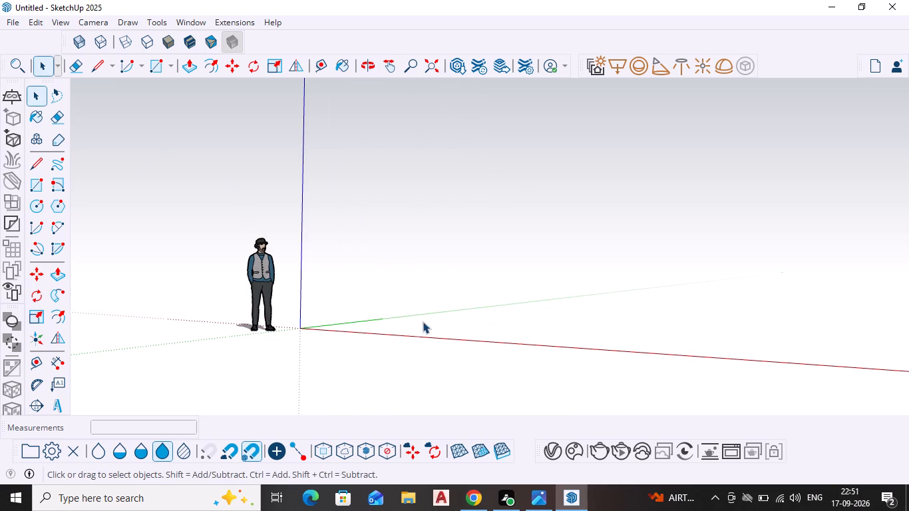
pyautogui.keyDown('shift'); pyautogui.moveTo(397, 350); pyautogui.dragTo(466, 340, button='middle'); pyautogui.keyUp('shift')
pyautogui.scroll(-1, 502, 250)
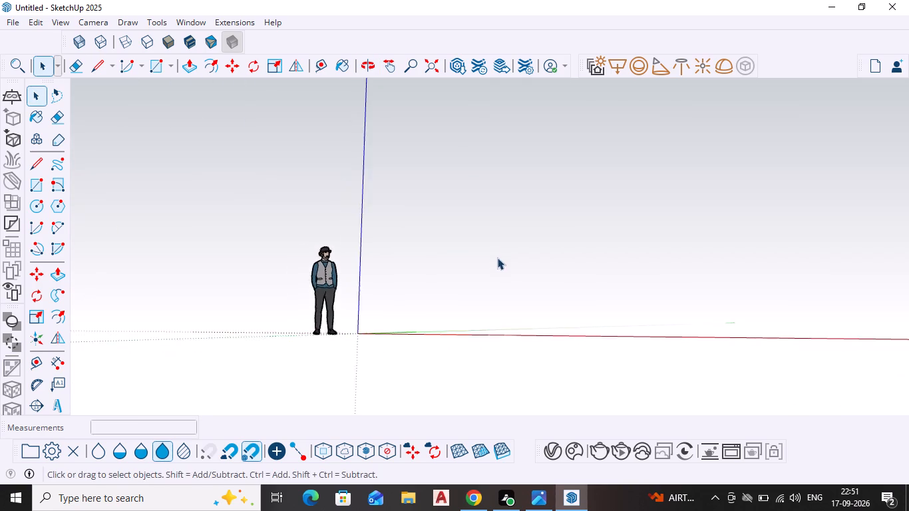
pyautogui.scroll(-1, 497, 257)
pyautogui.moveTo(496, 260); pyautogui.dragTo(555, 432, button='middle')
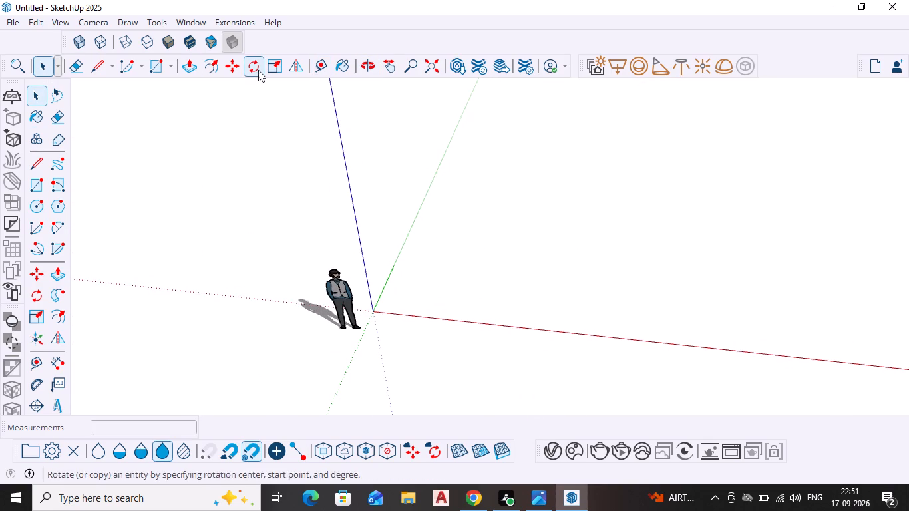
pyautogui.click(365, 67)
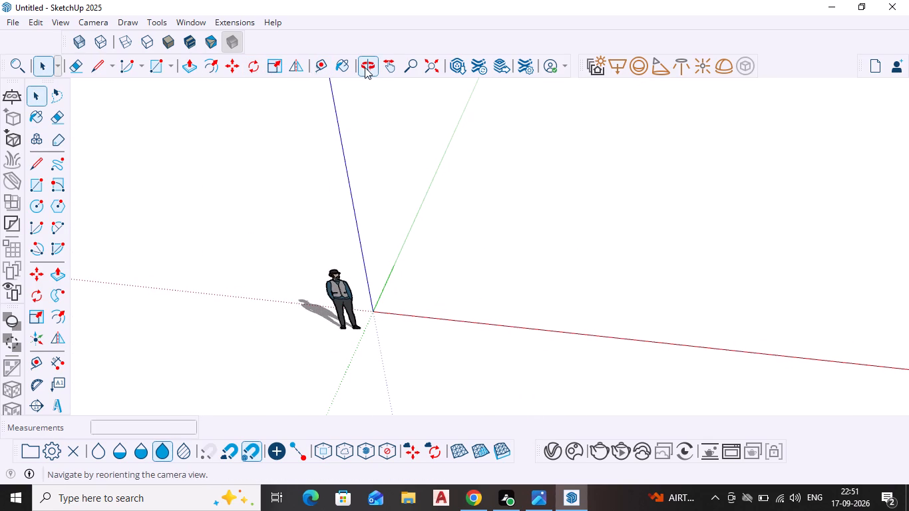
pyautogui.moveTo(505, 311); pyautogui.dragTo(618, 328)
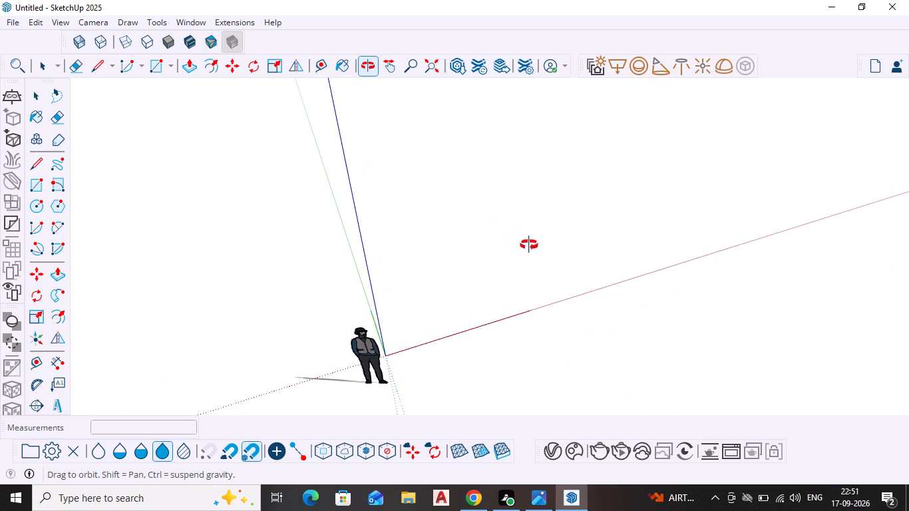
pyautogui.moveTo(536, 301); pyautogui.dragTo(460, 349)
pyautogui.keyDown('shift'); pyautogui.scroll(-1, 451, 196); pyautogui.keyUp('shift')
pyautogui.keyDown('shift'); pyautogui.moveTo(449, 196); pyautogui.dragTo(443, 256, button='middle'); pyautogui.keyUp('shift')
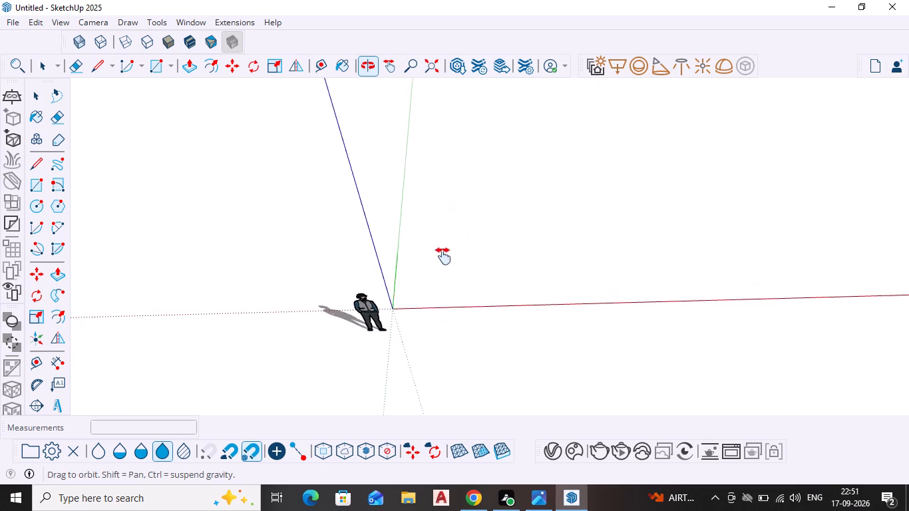
pyautogui.keyDown('shift'); pyautogui.moveTo(443, 256); pyautogui.dragTo(433, 315, button='middle'); pyautogui.keyUp('shift')
pyautogui.press('space')
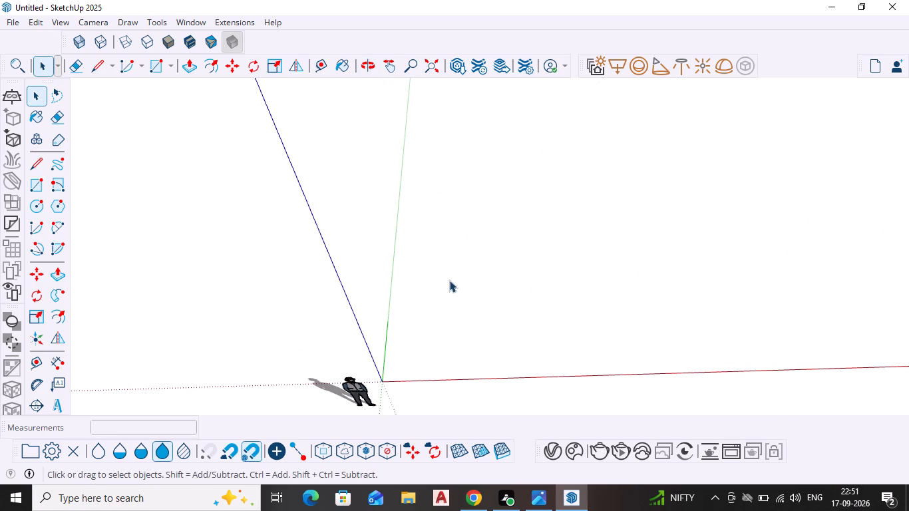
pyautogui.press('Return')
pyautogui.press('space')
pyautogui.press('space')
# Draw a rectangle about 14' 5" by 13' 1" on the ground plane, between the red and green axes.
pyautogui.click(43, 184)
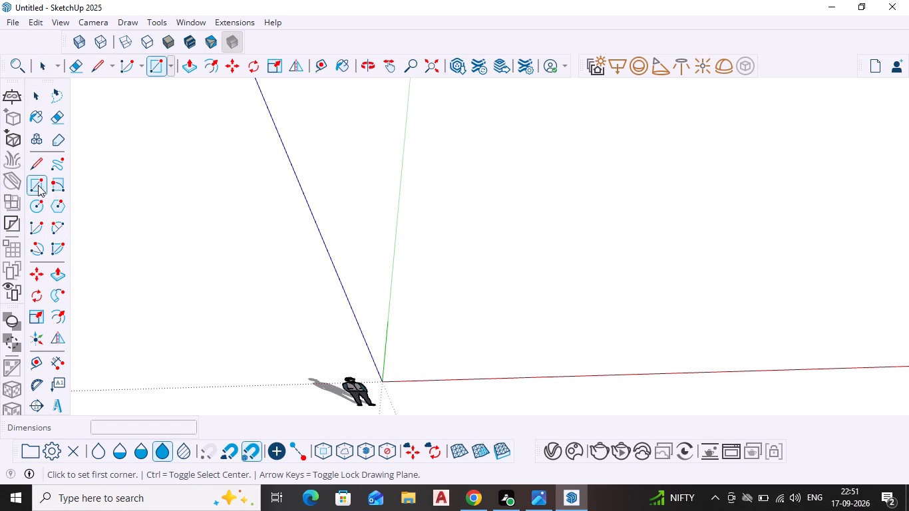
pyautogui.scroll(-1, 602, 259)
pyautogui.keyDown('shift'); pyautogui.moveTo(602, 260); pyautogui.dragTo(519, 337, button='middle'); pyautogui.keyUp('shift')
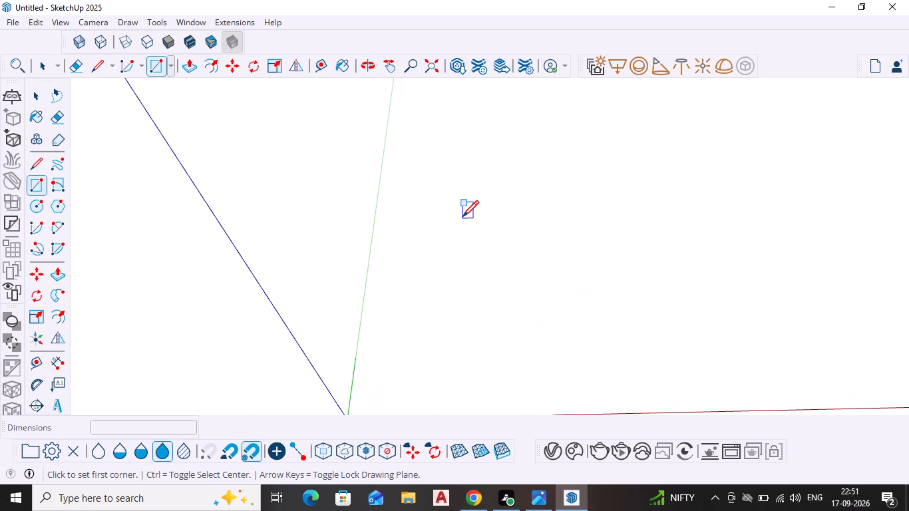
pyautogui.click(462, 218)
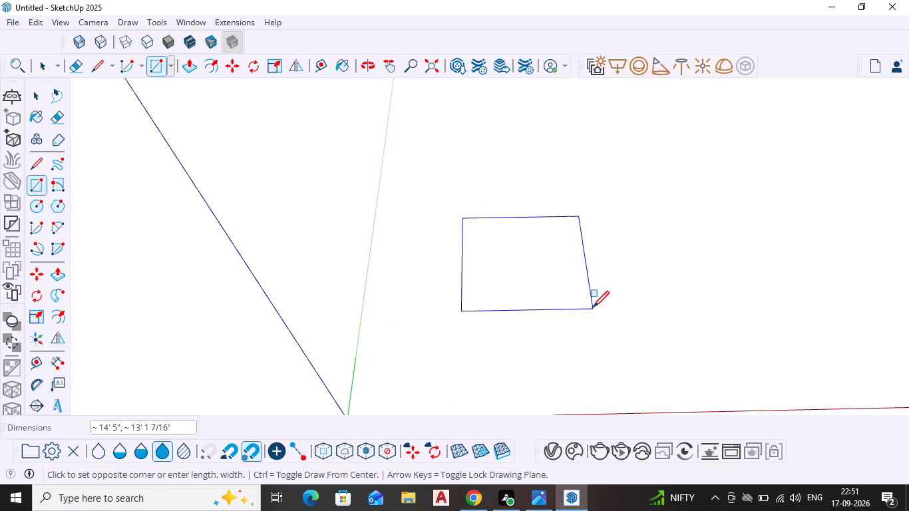
pyautogui.click(593, 309)
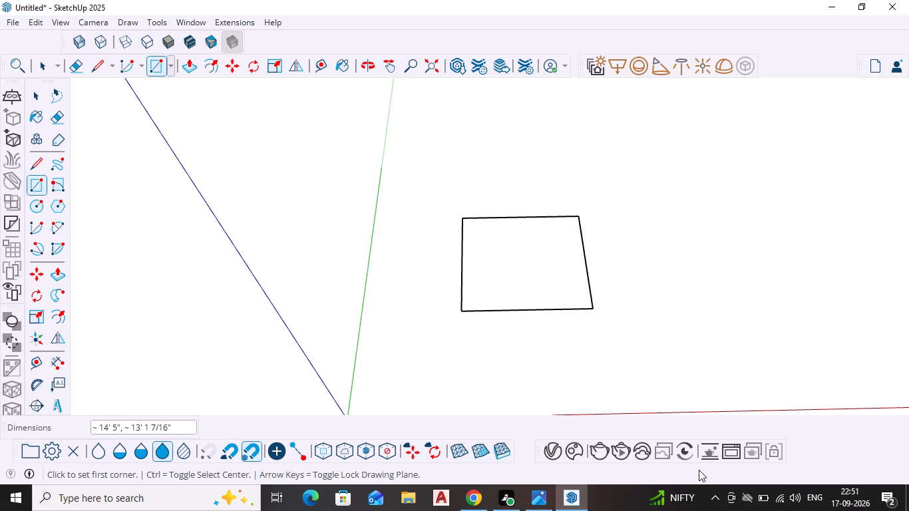
pyautogui.click(182, 423)
pyautogui.doubleClick(177, 428)
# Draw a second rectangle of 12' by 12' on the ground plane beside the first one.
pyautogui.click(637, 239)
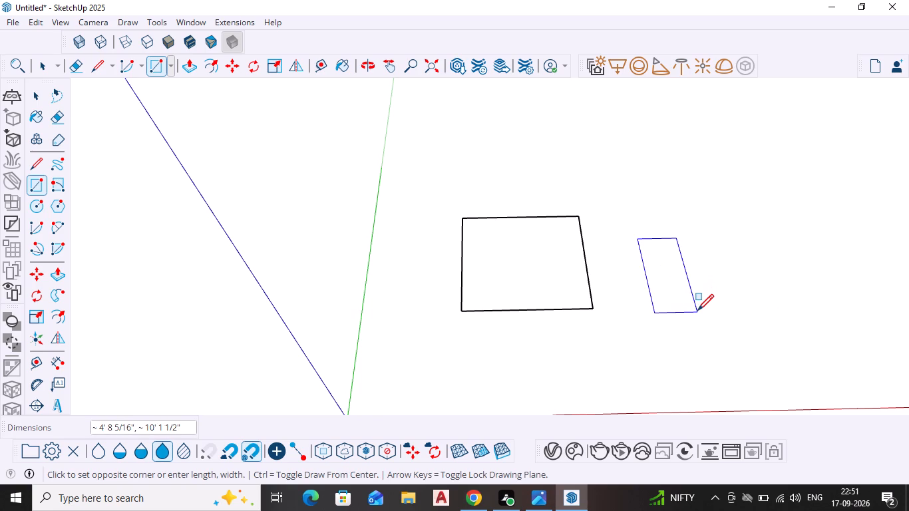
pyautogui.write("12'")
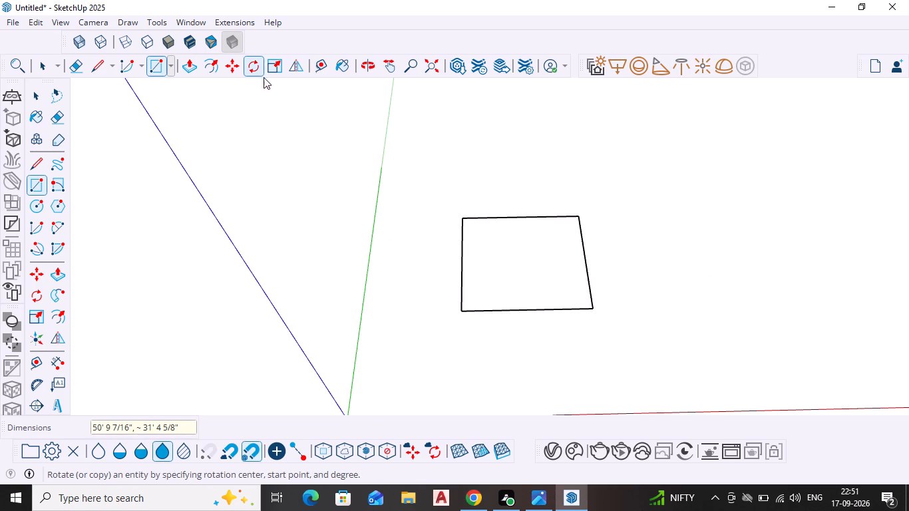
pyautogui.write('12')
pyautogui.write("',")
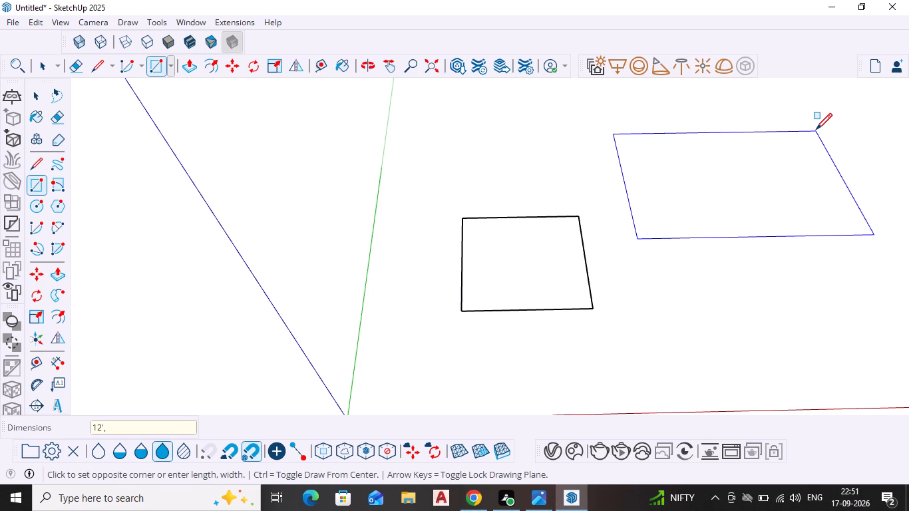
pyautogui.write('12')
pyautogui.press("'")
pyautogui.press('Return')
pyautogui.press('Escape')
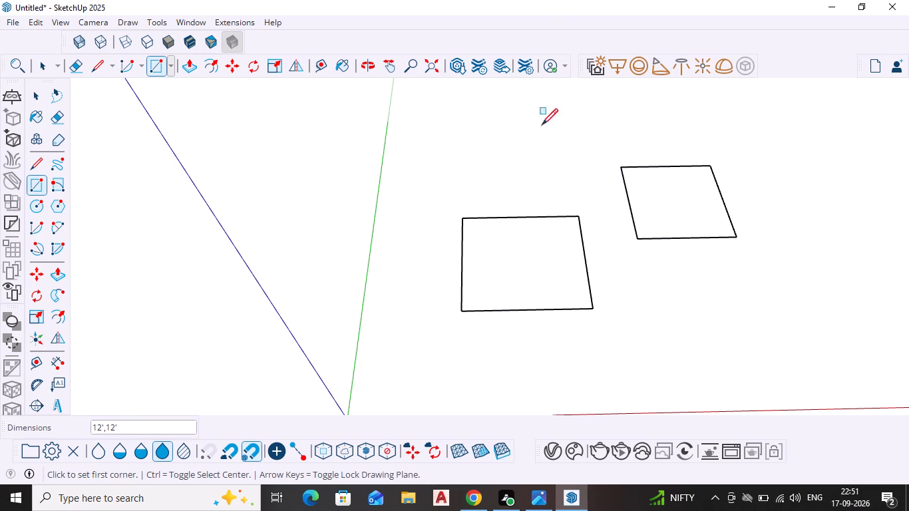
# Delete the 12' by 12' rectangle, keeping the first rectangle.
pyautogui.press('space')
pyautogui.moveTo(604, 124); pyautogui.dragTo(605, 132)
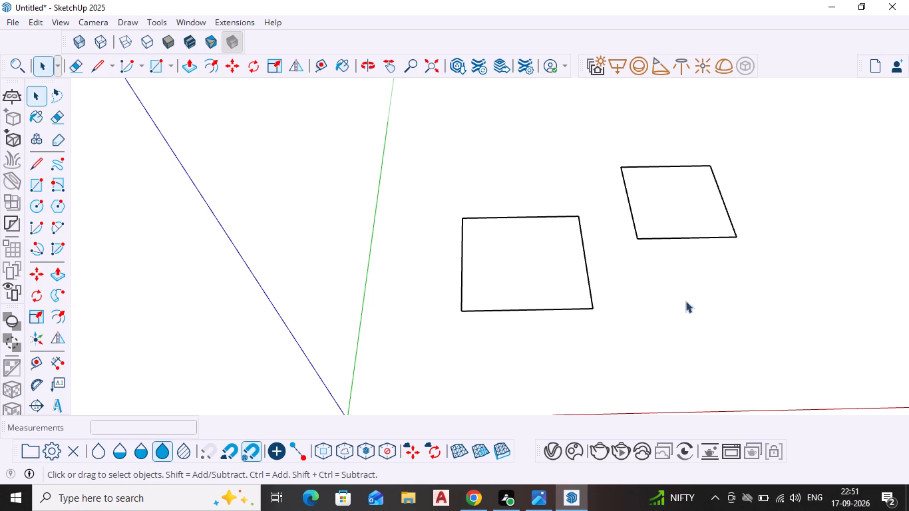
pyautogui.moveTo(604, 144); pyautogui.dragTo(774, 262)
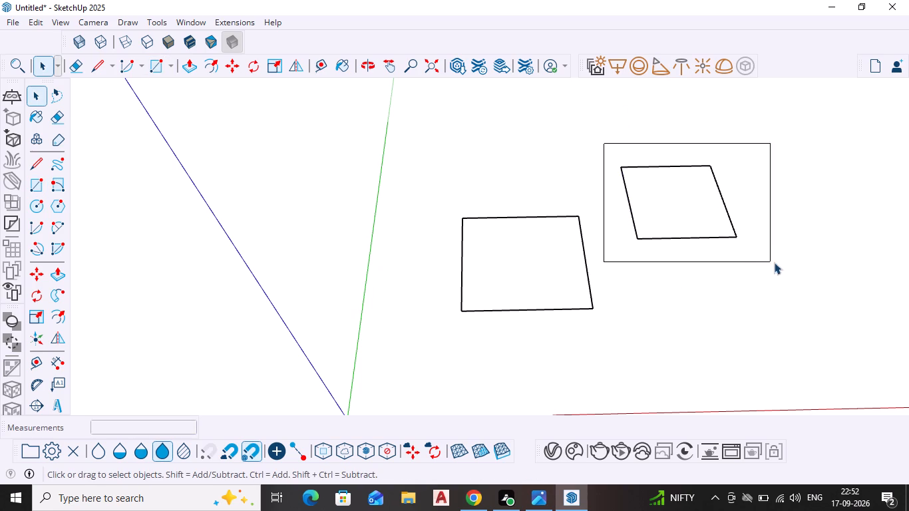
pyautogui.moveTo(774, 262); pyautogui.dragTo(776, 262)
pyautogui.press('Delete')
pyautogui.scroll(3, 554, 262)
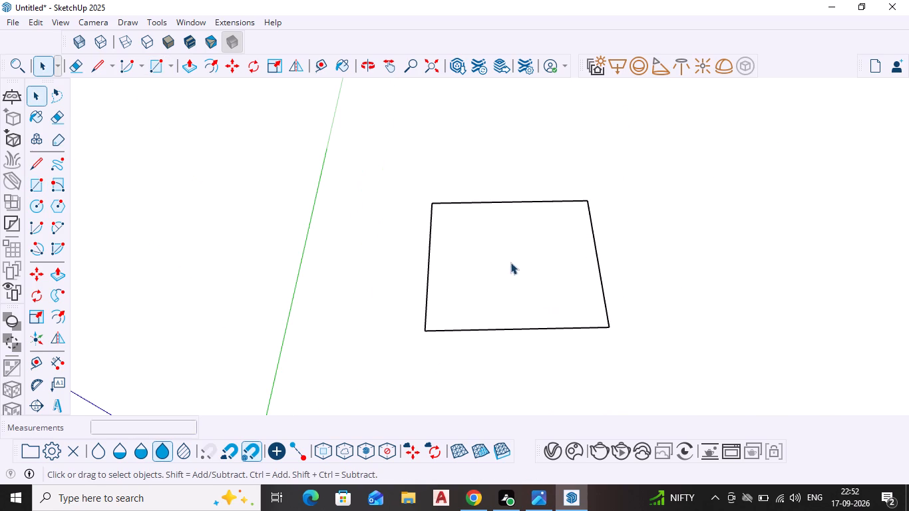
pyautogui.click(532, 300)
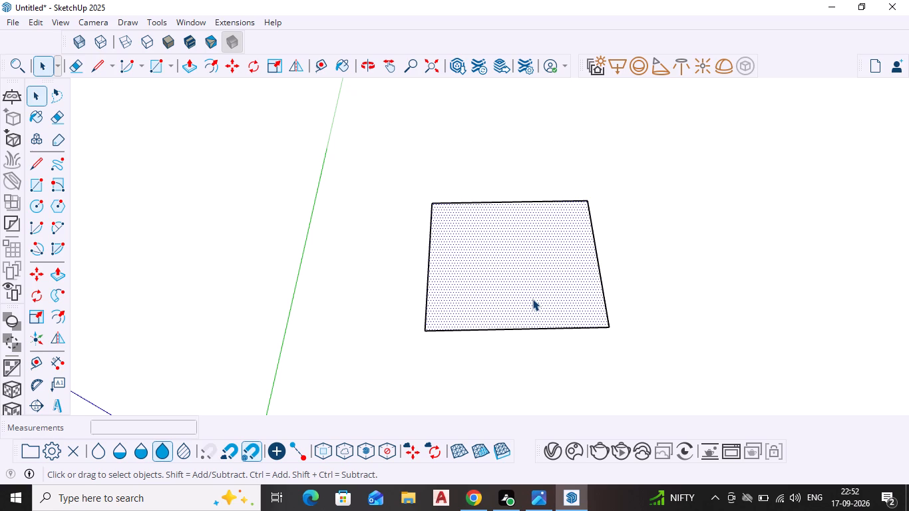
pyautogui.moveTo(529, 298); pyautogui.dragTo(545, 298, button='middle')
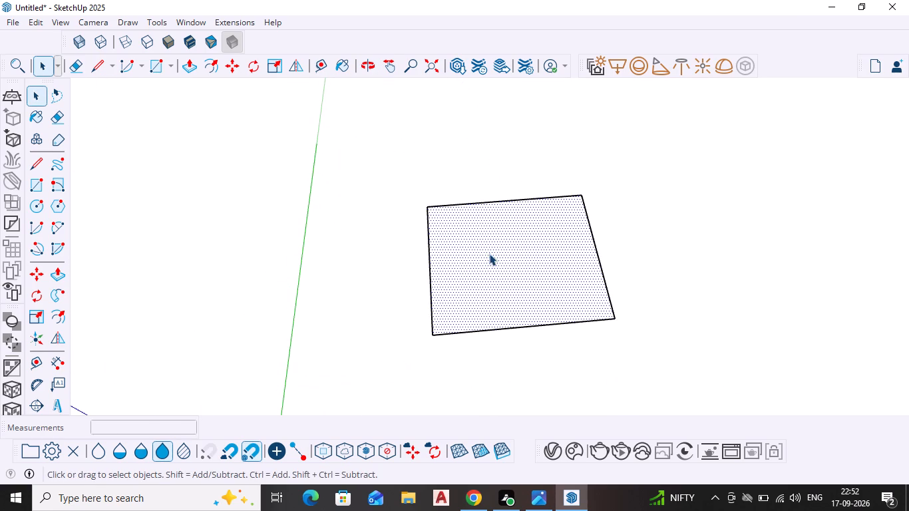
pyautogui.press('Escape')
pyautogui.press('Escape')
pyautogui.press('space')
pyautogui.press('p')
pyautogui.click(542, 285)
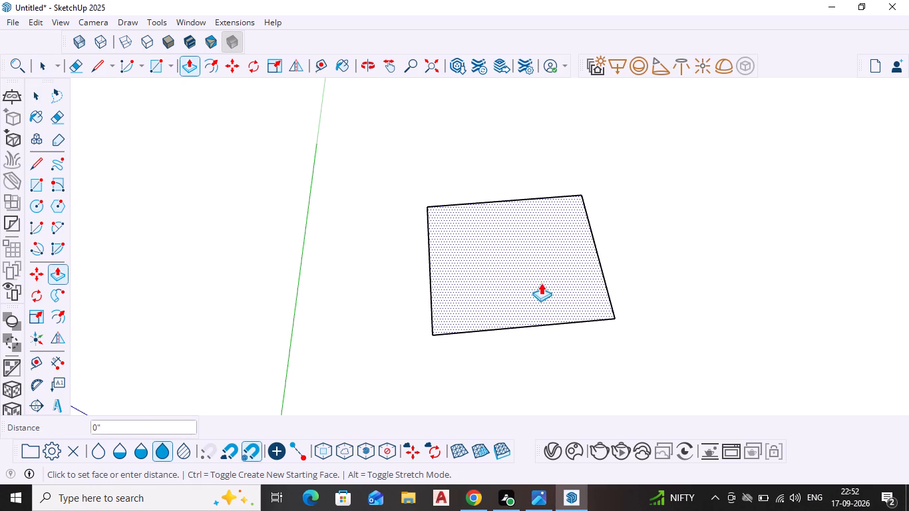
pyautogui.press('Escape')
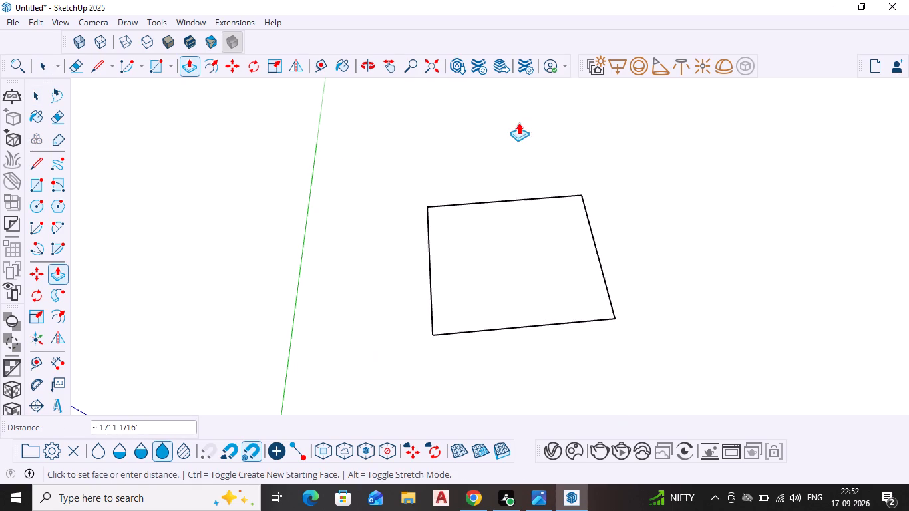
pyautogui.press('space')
# Extrude the rectangle upward by 4" with Push/Pull to form a thin floor slab.
pyautogui.click(505, 300)
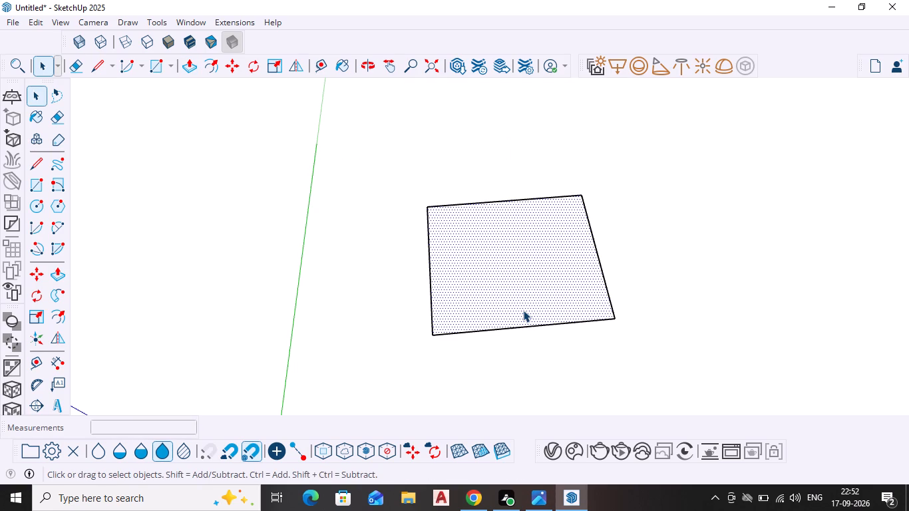
pyautogui.press('p')
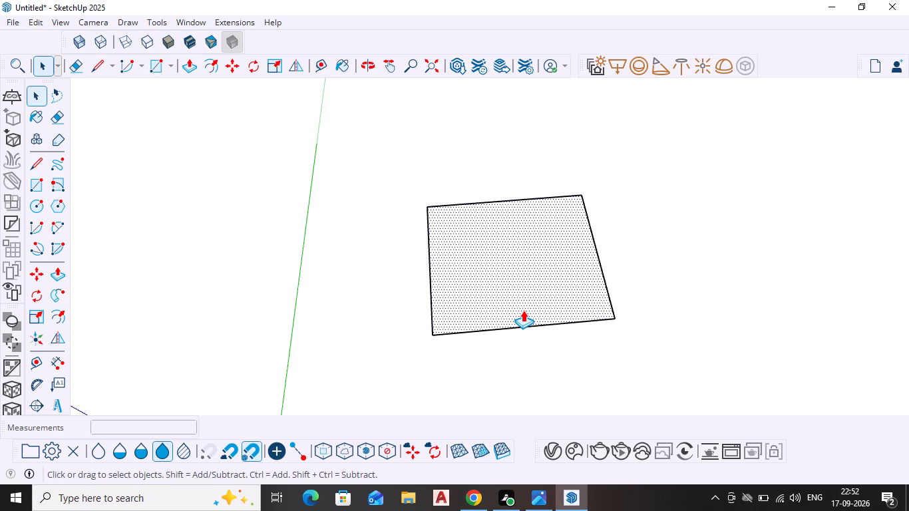
pyautogui.press('Return')
pyautogui.click(523, 310)
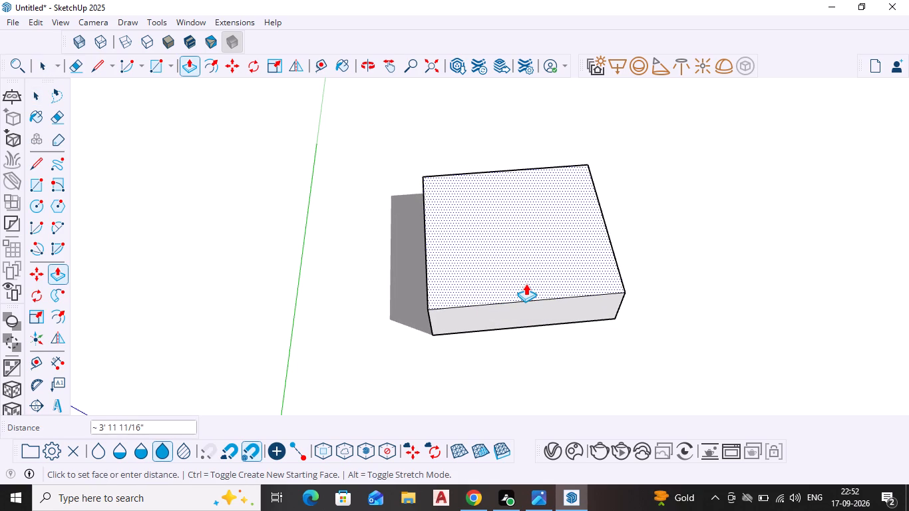
pyautogui.press('4')
pyautogui.hotkey('shift', '"')
pyautogui.press('Return')
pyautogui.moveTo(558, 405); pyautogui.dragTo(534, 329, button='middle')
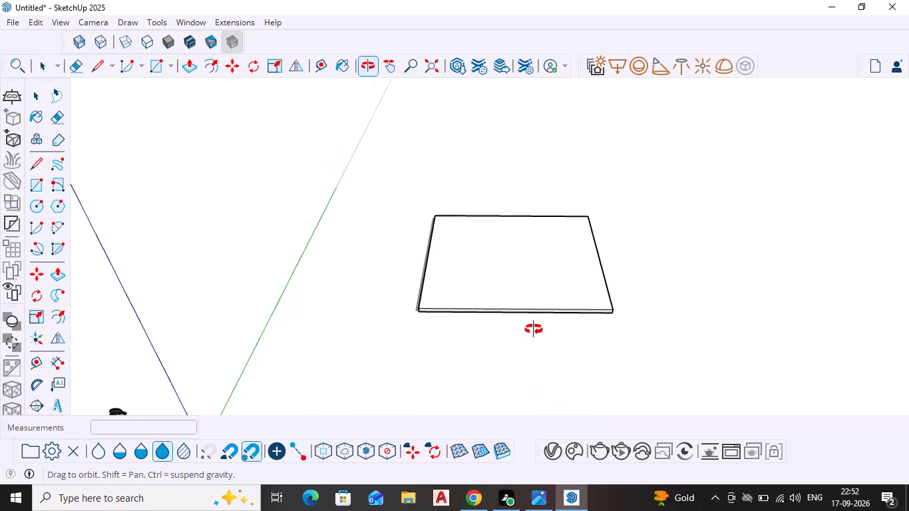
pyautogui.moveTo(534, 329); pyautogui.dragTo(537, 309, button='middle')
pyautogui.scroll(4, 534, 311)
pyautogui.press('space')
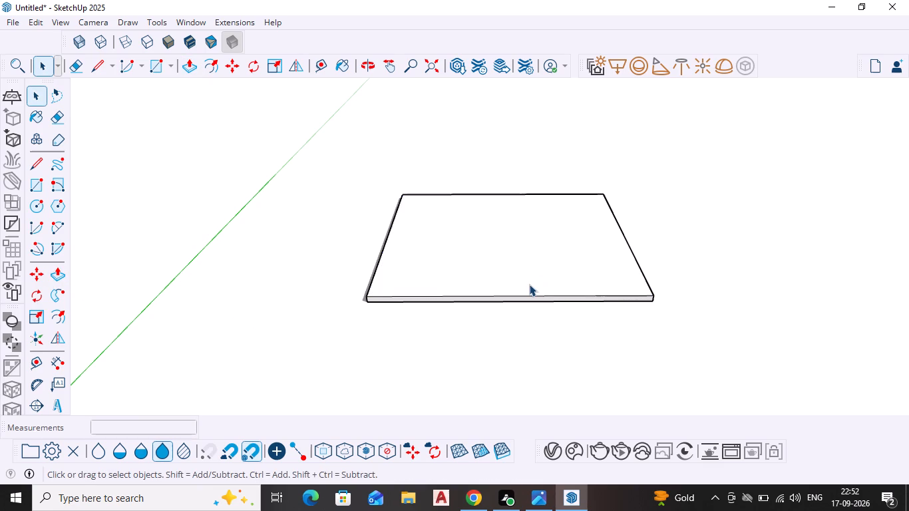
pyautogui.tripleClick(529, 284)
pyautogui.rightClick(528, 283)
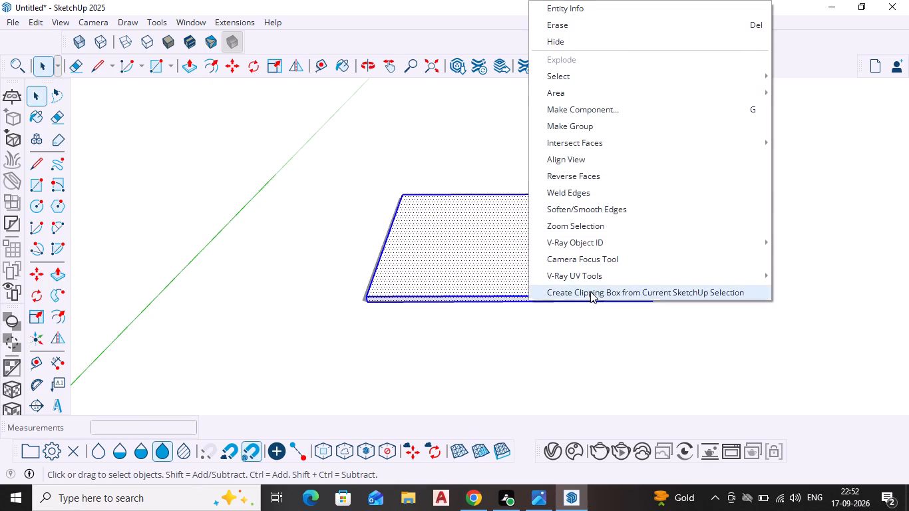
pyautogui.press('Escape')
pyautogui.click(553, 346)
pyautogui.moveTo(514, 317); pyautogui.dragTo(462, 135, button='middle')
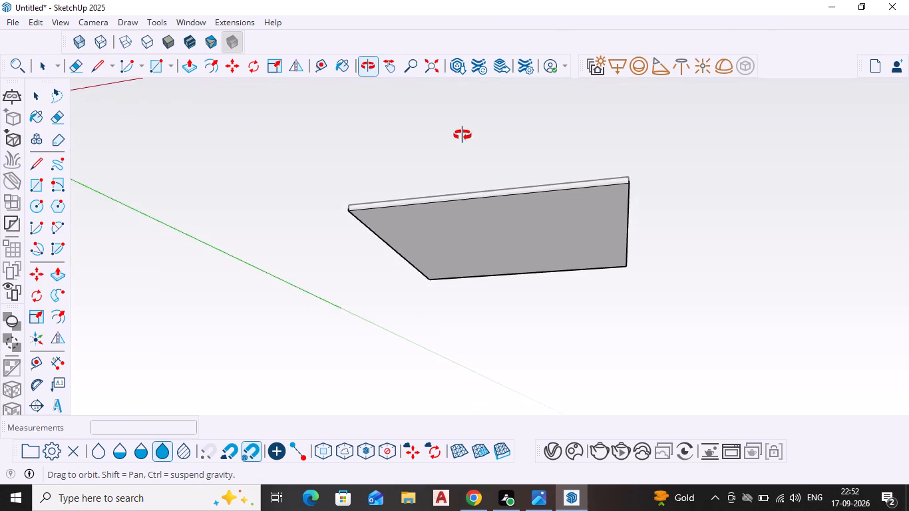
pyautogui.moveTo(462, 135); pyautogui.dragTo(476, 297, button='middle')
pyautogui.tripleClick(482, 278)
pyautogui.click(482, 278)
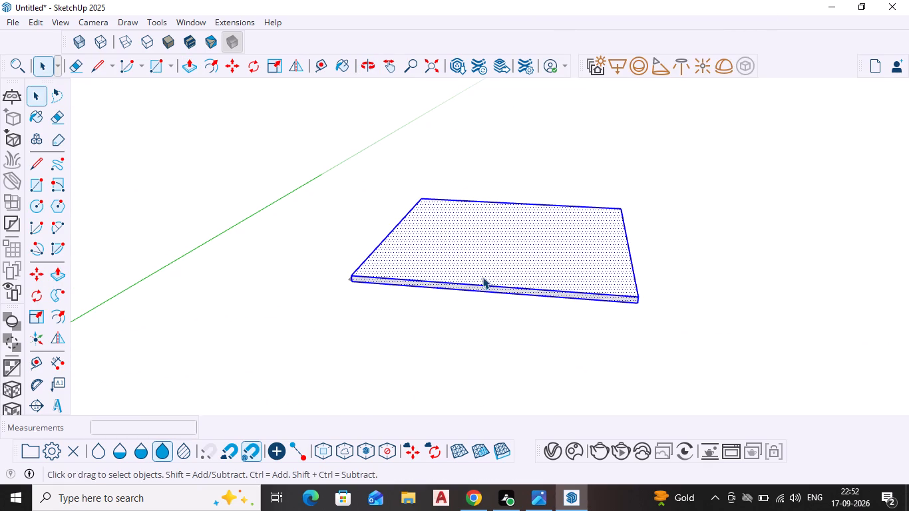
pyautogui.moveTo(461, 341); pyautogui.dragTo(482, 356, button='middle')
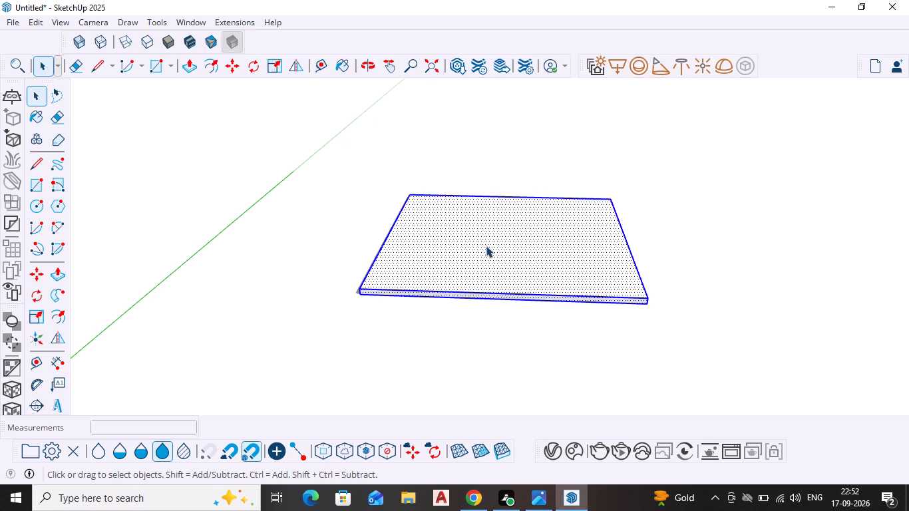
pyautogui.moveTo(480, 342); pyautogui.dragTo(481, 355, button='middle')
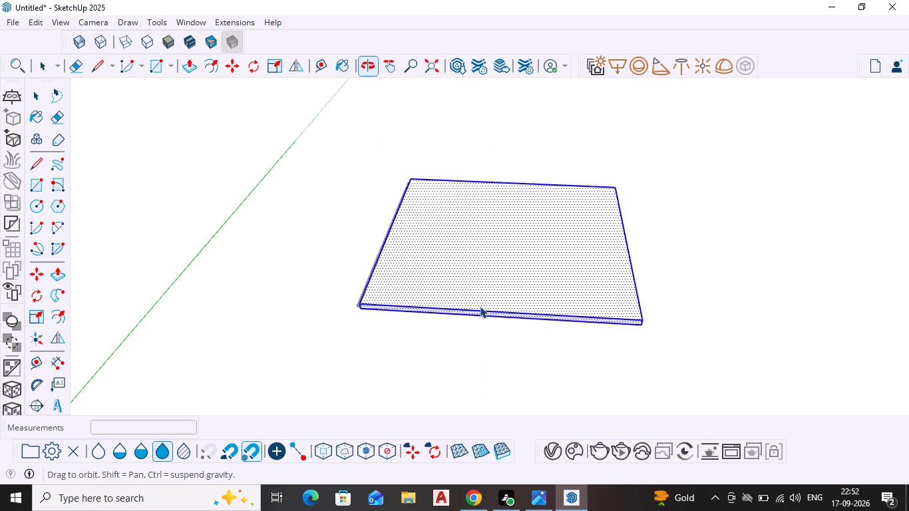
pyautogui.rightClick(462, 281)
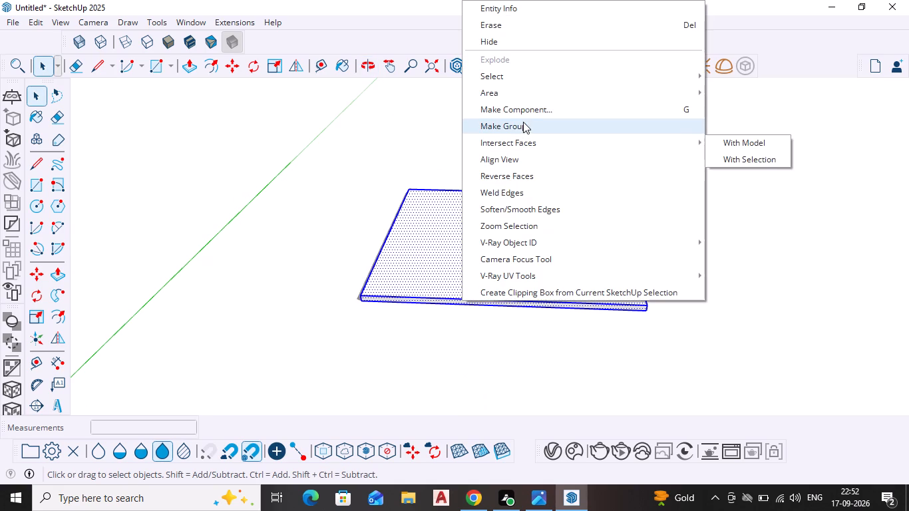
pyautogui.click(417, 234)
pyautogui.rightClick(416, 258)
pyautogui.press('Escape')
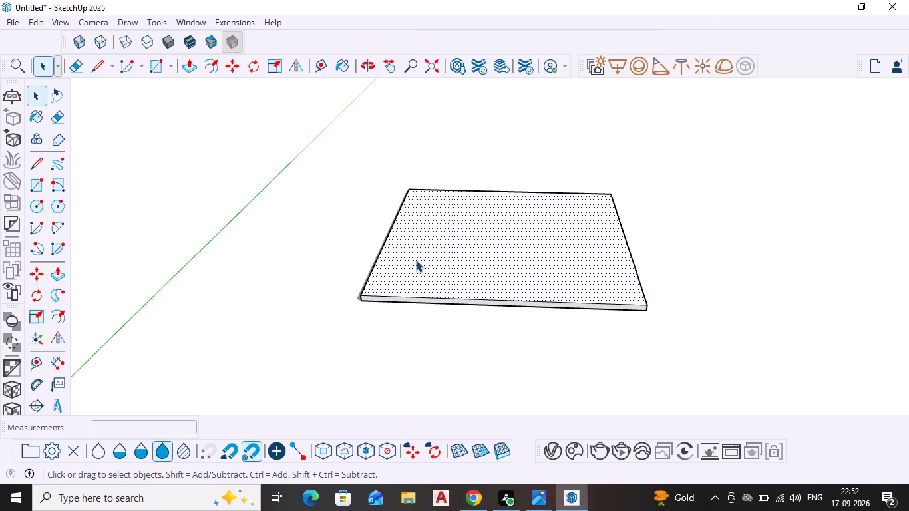
# Select the entire slab with all its faces and edges and make it a group.
pyautogui.tripleClick(433, 259)
pyautogui.moveTo(433, 291); pyautogui.dragTo(450, 250, button='middle')
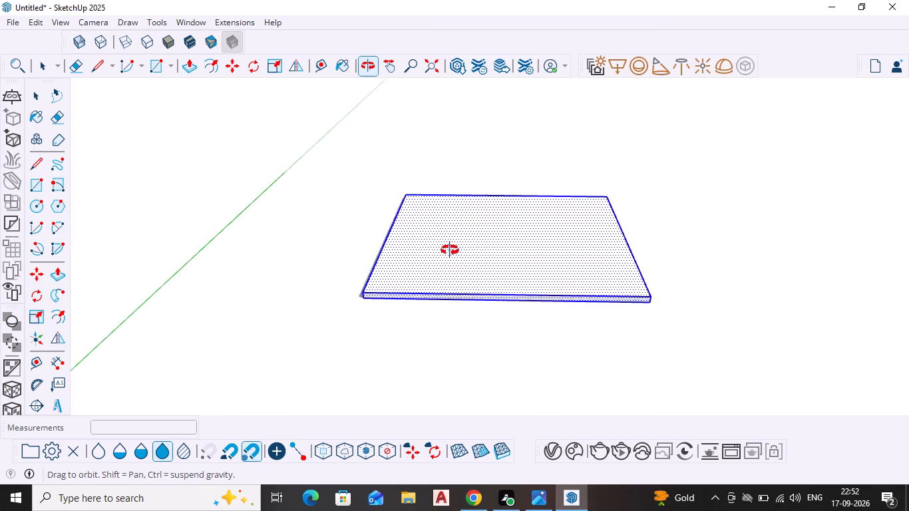
pyautogui.moveTo(450, 250); pyautogui.dragTo(445, 317, button='middle')
pyautogui.scroll(-1, 448, 224)
pyautogui.moveTo(451, 307); pyautogui.dragTo(451, 307, button='middle')
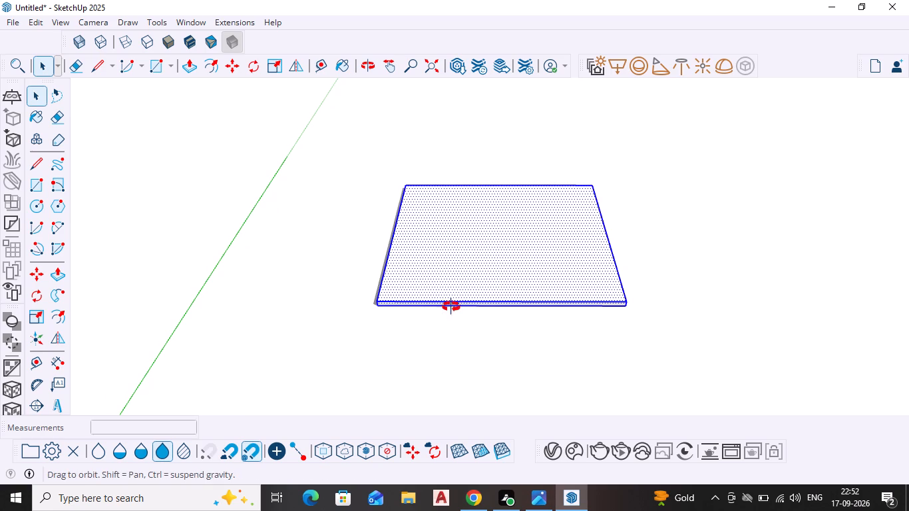
pyautogui.moveTo(451, 307); pyautogui.dragTo(462, 329, button='middle')
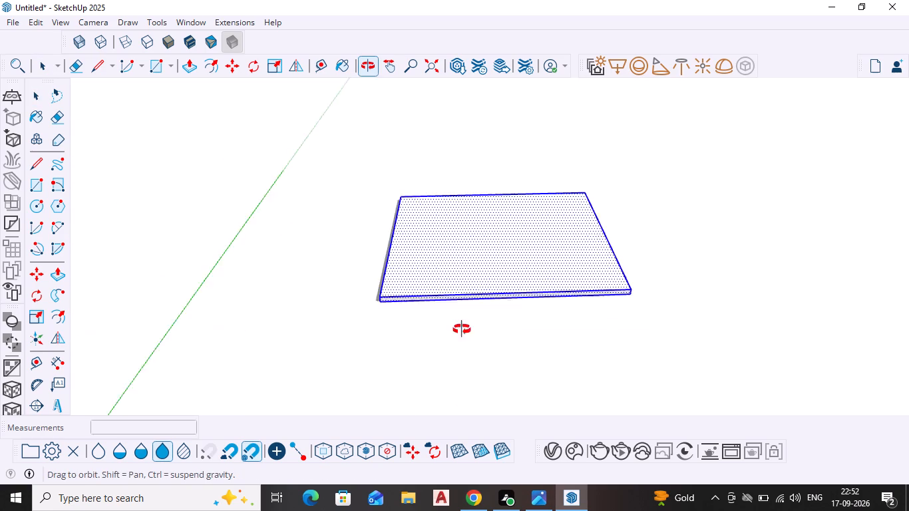
pyautogui.moveTo(462, 329); pyautogui.dragTo(464, 359, button='middle')
pyautogui.rightClick(474, 265)
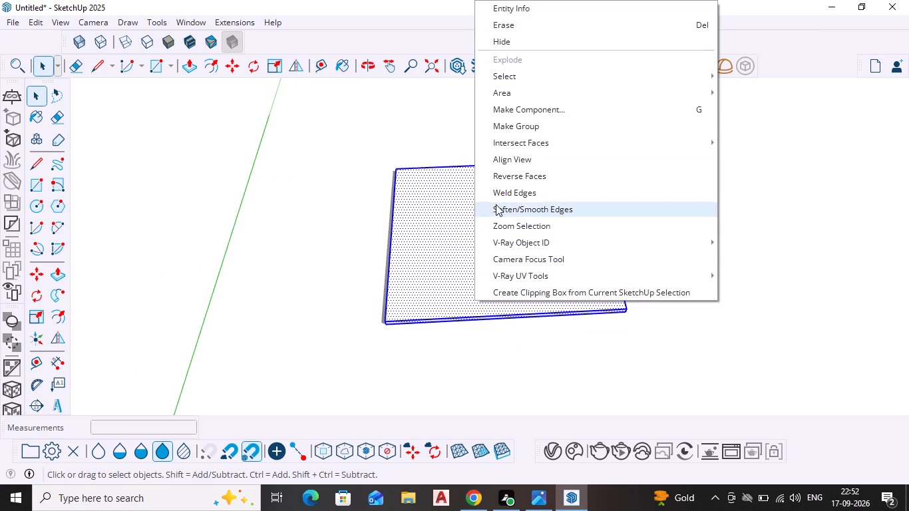
pyautogui.click(511, 129)
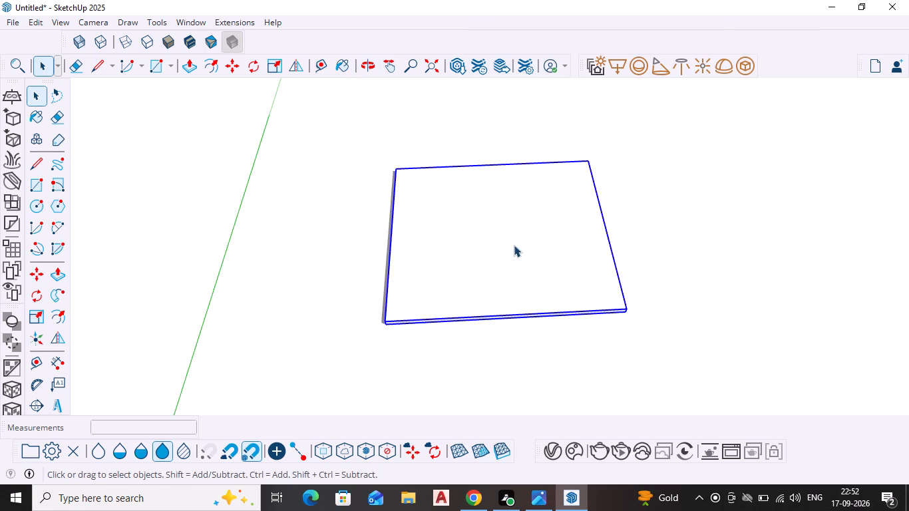
pyautogui.moveTo(509, 250); pyautogui.dragTo(477, 283, button='middle')
pyautogui.press('Escape')
pyautogui.click(698, 203)
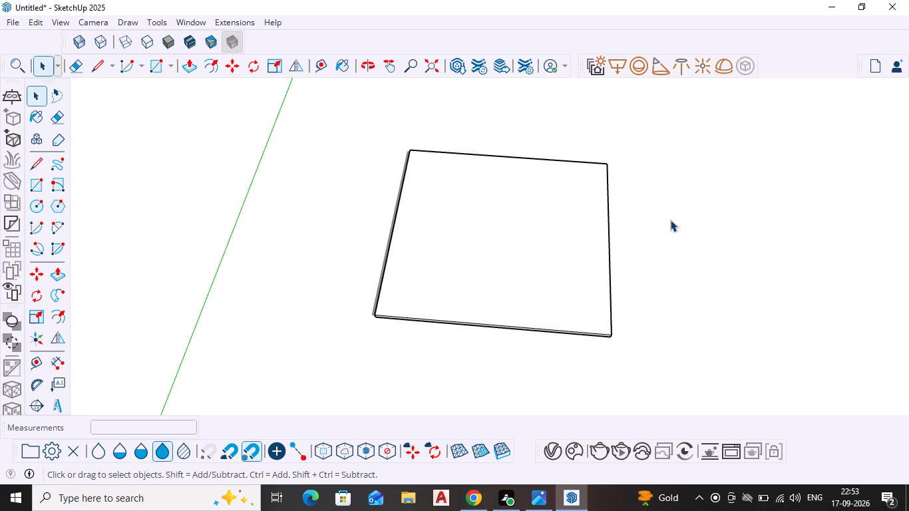
# Draw a rectangle of about 13' 1" by 14' 5" over the slab's top, from one corner to the opposite corner.
pyautogui.moveTo(561, 279); pyautogui.dragTo(562, 325, button='middle')
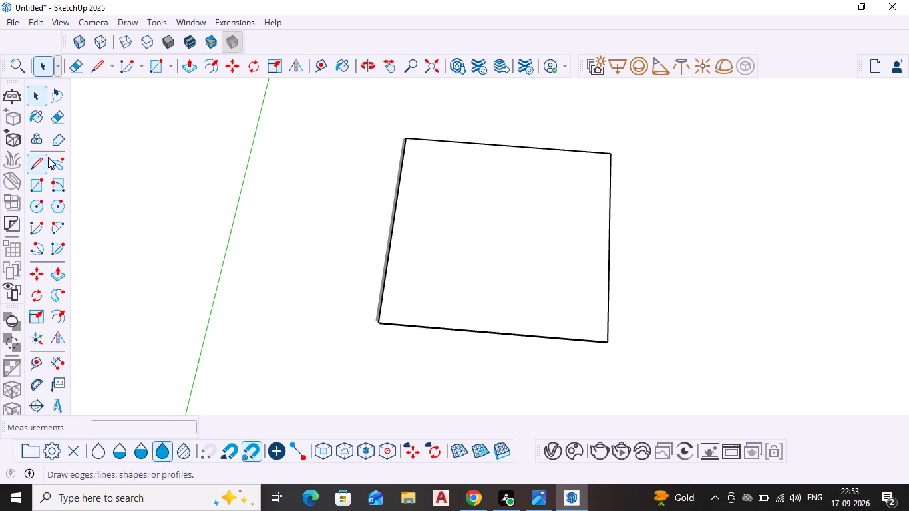
pyautogui.click(37, 192)
pyautogui.click(410, 141)
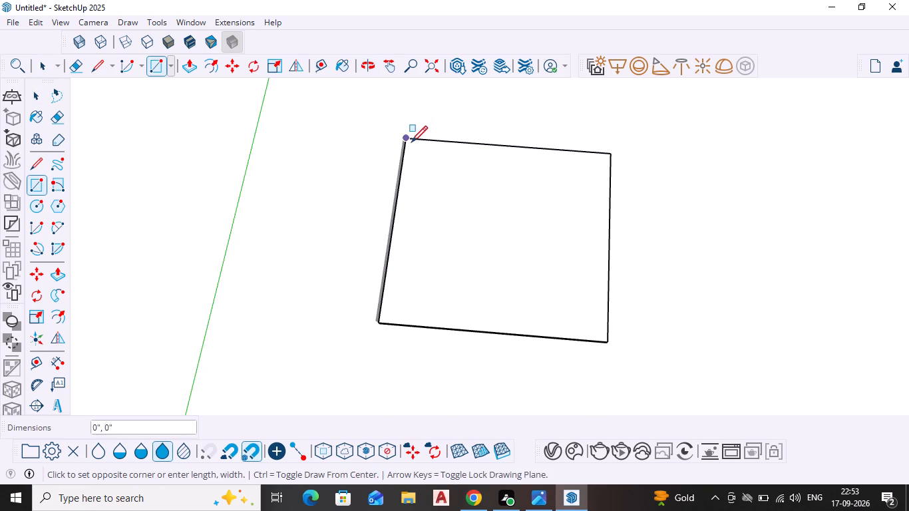
pyautogui.click(606, 345)
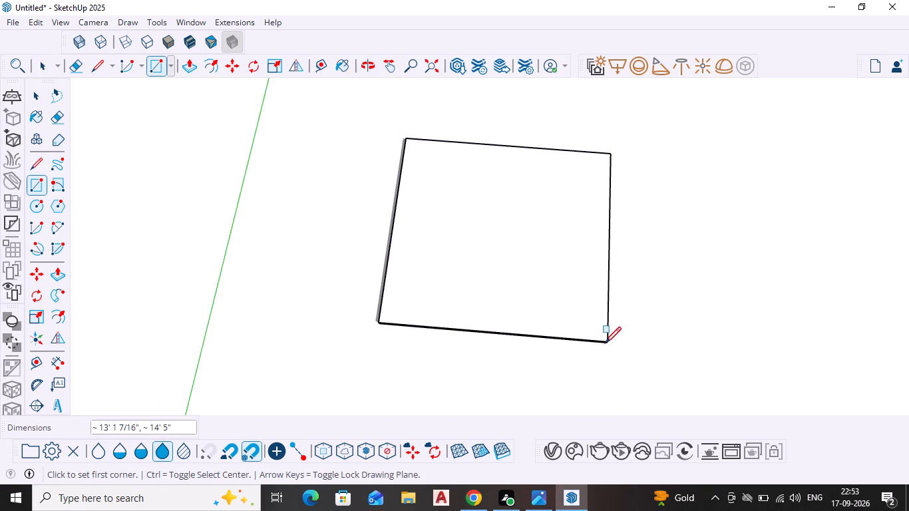
pyautogui.press('space')
# Offset the outline of the rectangle on top of the slab 9" inward to mark the wall thickness.
pyautogui.click(541, 264)
pyautogui.scroll(-1, 541, 264)
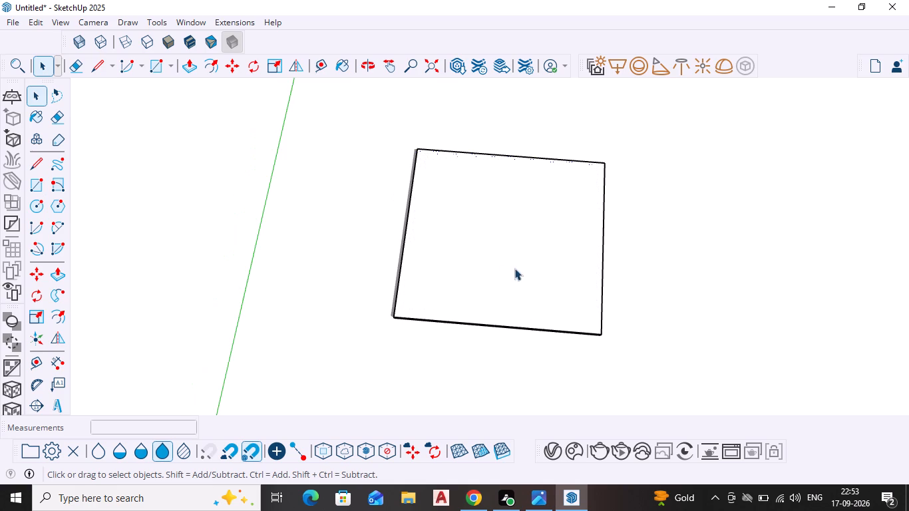
pyautogui.press('Escape')
pyautogui.click(482, 289)
pyautogui.click(455, 255)
pyautogui.moveTo(472, 252); pyautogui.dragTo(476, 228, button='middle')
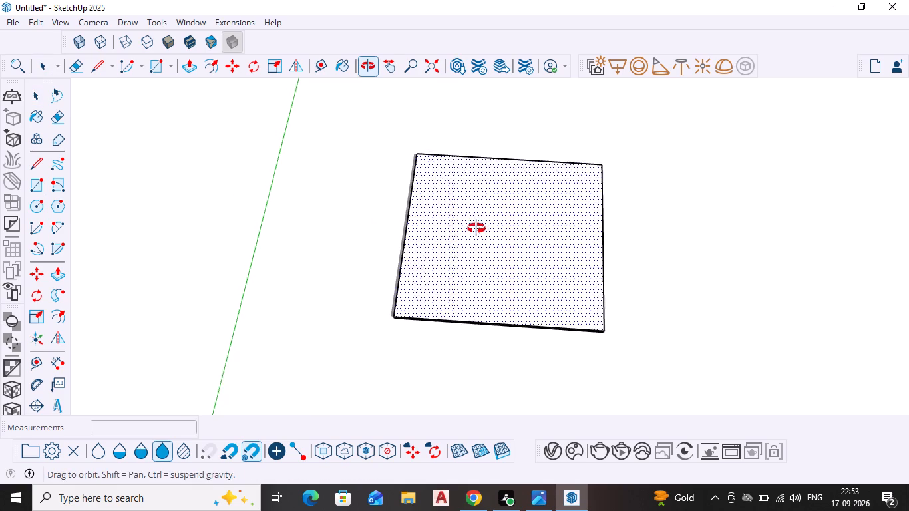
pyautogui.moveTo(476, 228); pyautogui.dragTo(479, 222, button='middle')
pyautogui.click(483, 266)
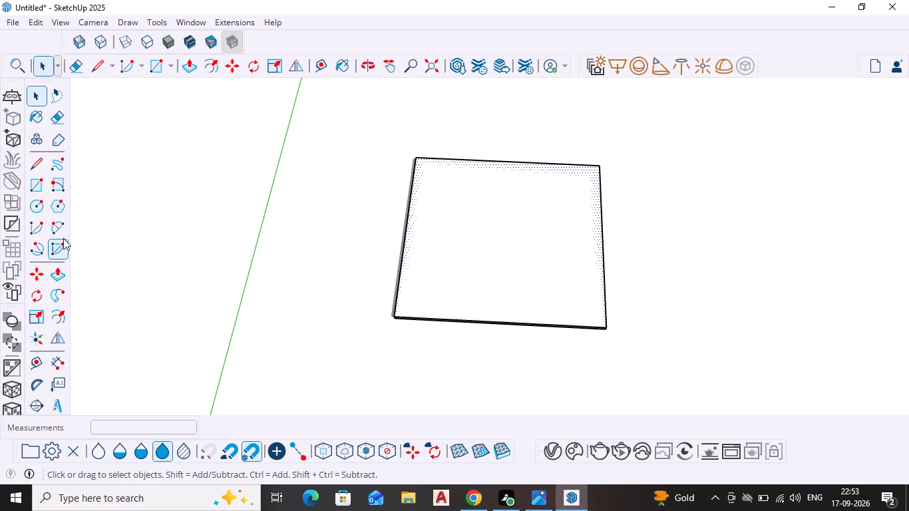
pyautogui.click(56, 309)
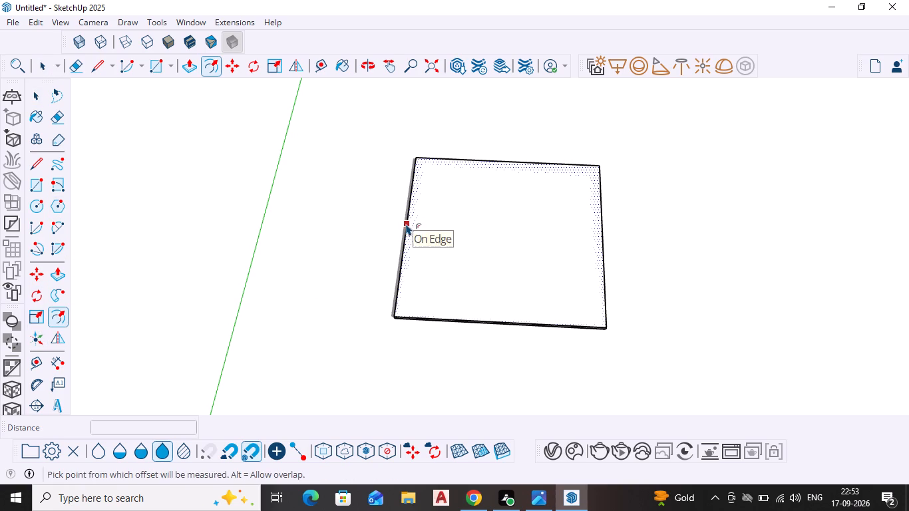
pyautogui.click(407, 231)
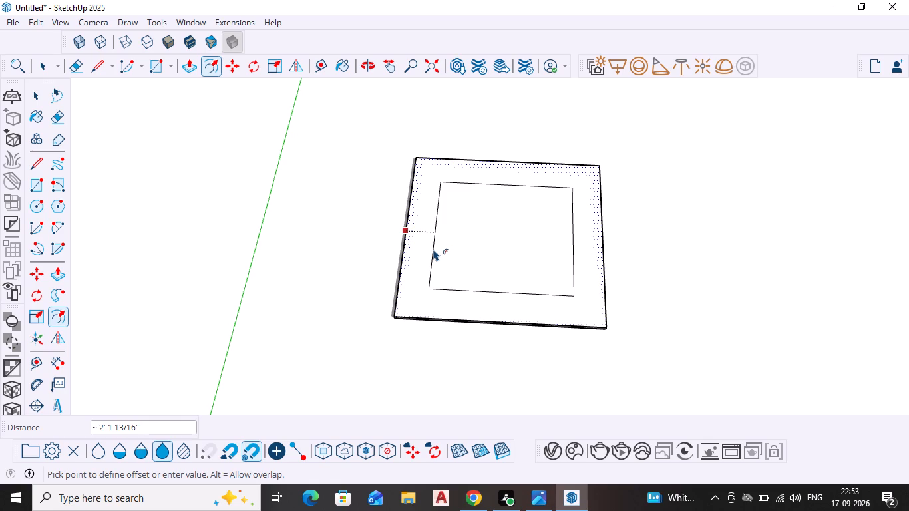
pyautogui.press('9')
pyautogui.hotkey('shift', '"')
pyautogui.press('Return')
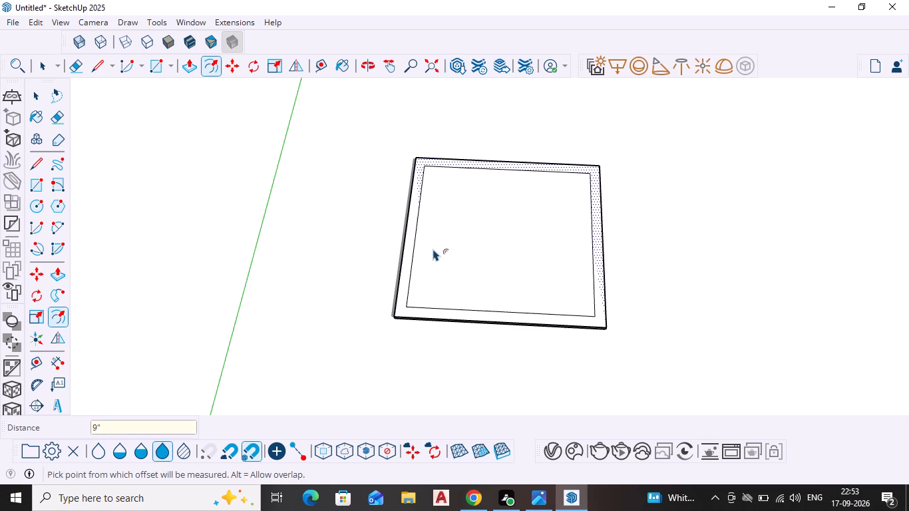
pyautogui.click(434, 250)
pyautogui.press('space')
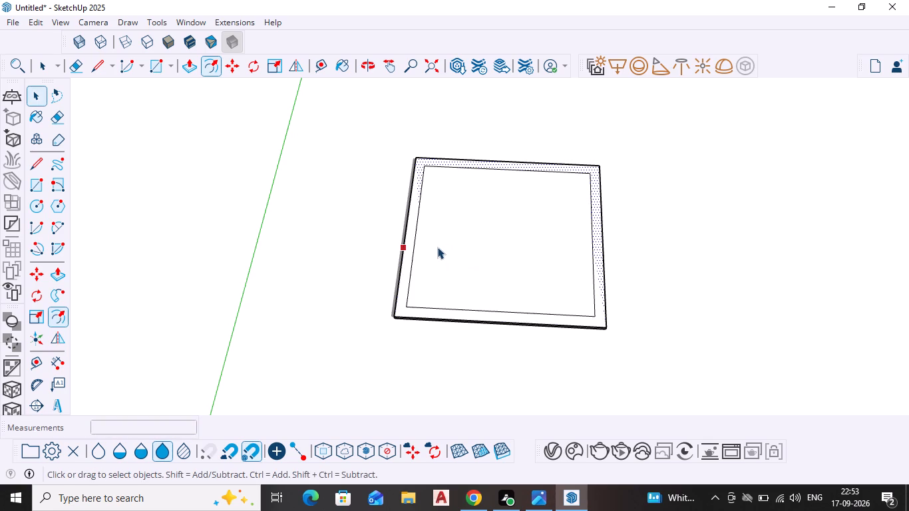
# Review the measurement unit settings in the model information.
pyautogui.click(184, 20)
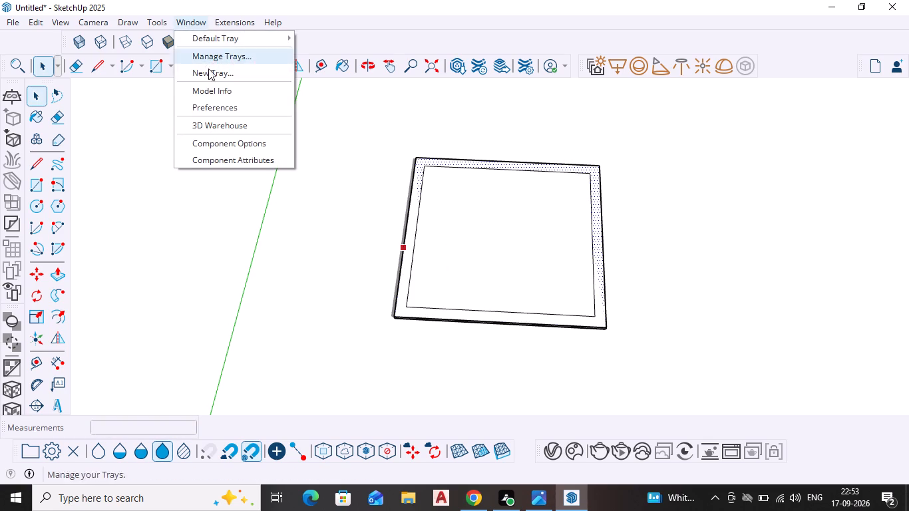
pyautogui.click(215, 85)
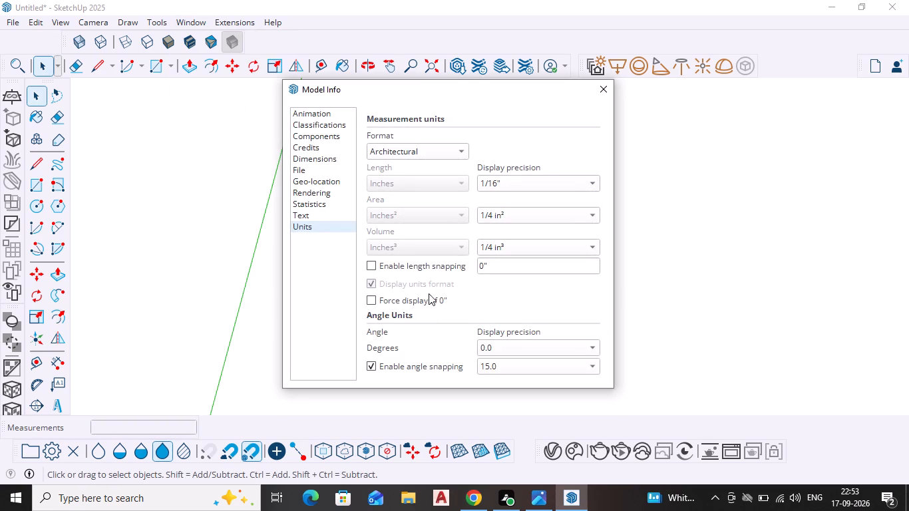
pyautogui.click(606, 90)
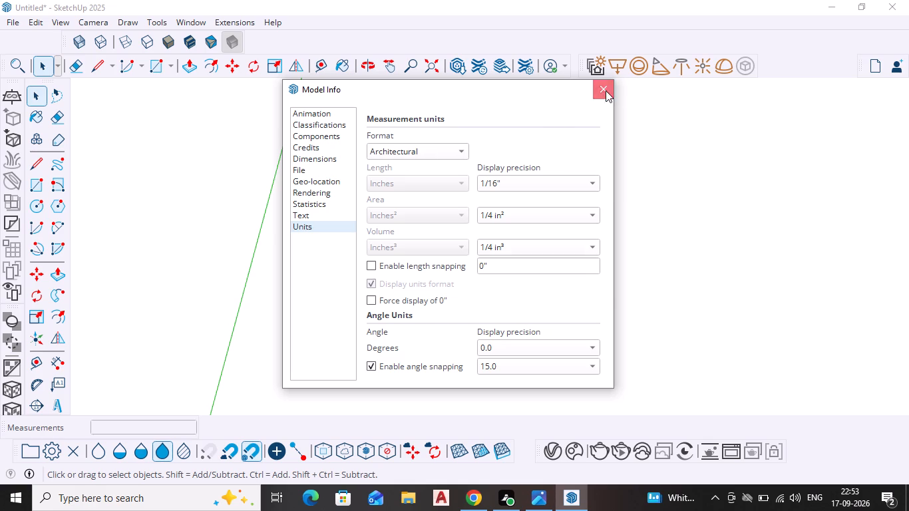
pyautogui.moveTo(456, 222); pyautogui.dragTo(458, 241, button='middle')
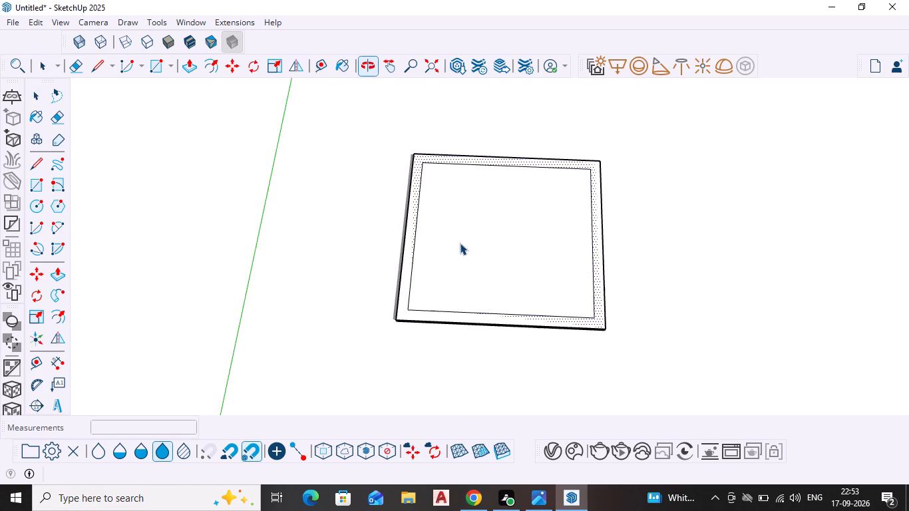
# Draw a 9" line across the wall strip on the slab's left side, near the middle of its length.
pyautogui.press('space')
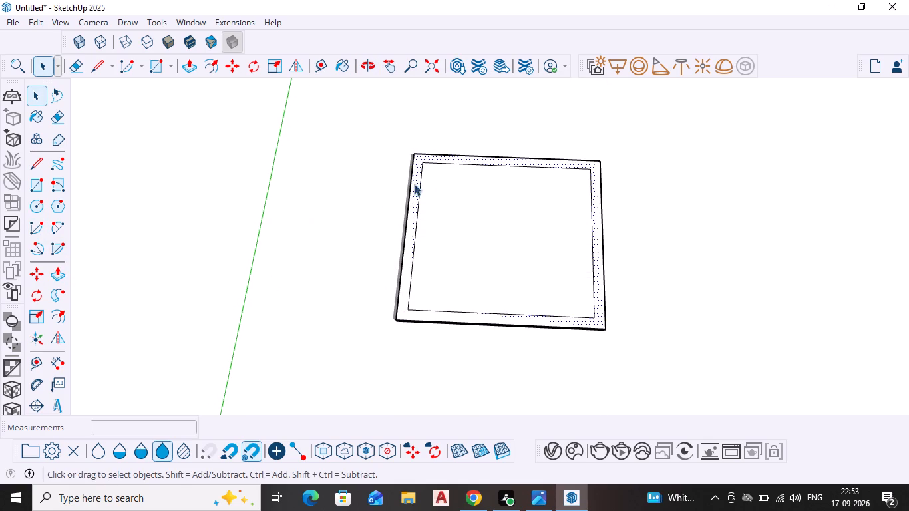
pyautogui.scroll(3, 489, 153)
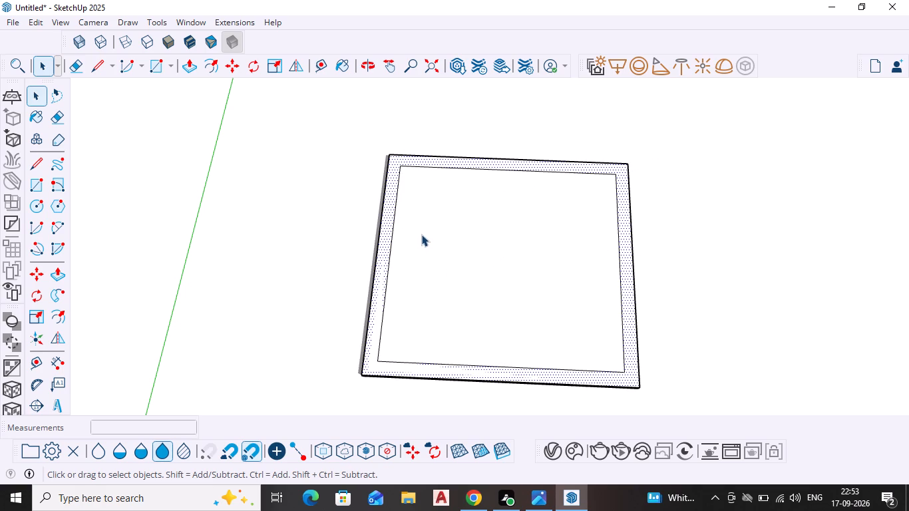
pyautogui.press('l')
pyautogui.press('Return')
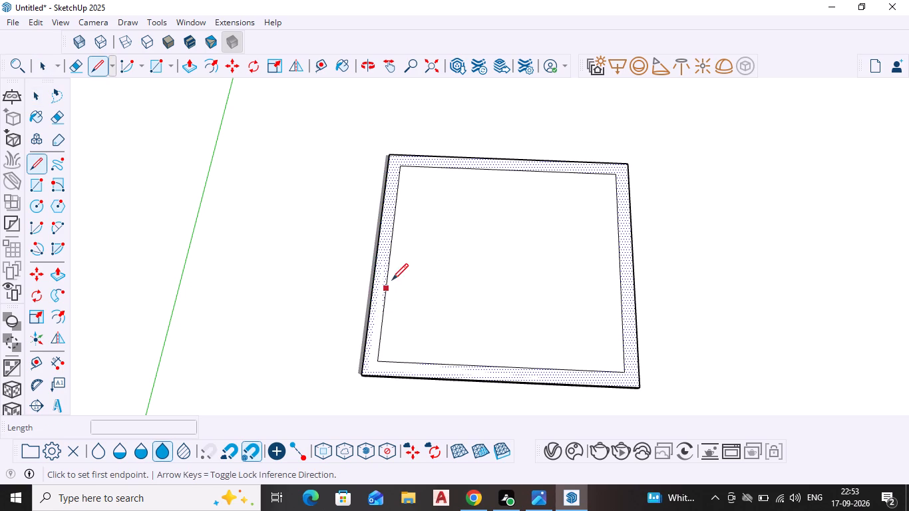
pyautogui.click(393, 249)
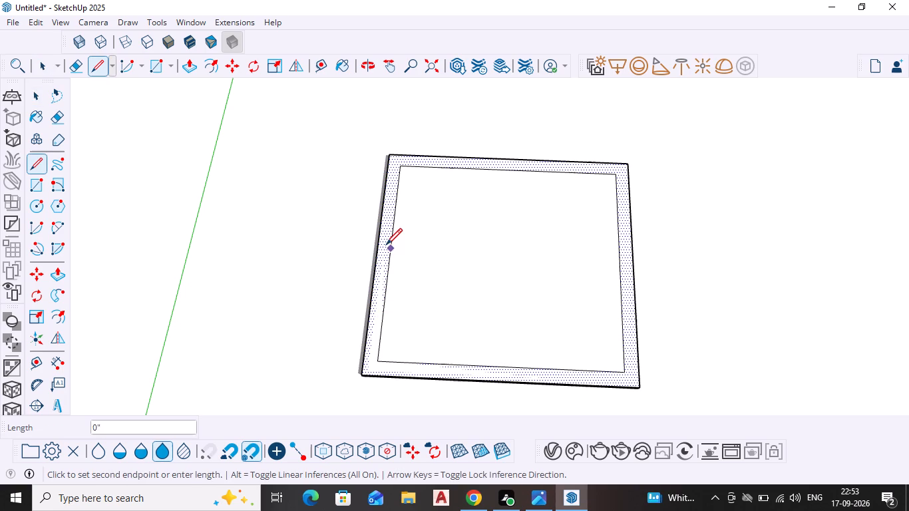
pyautogui.click(378, 248)
pyautogui.press('Escape')
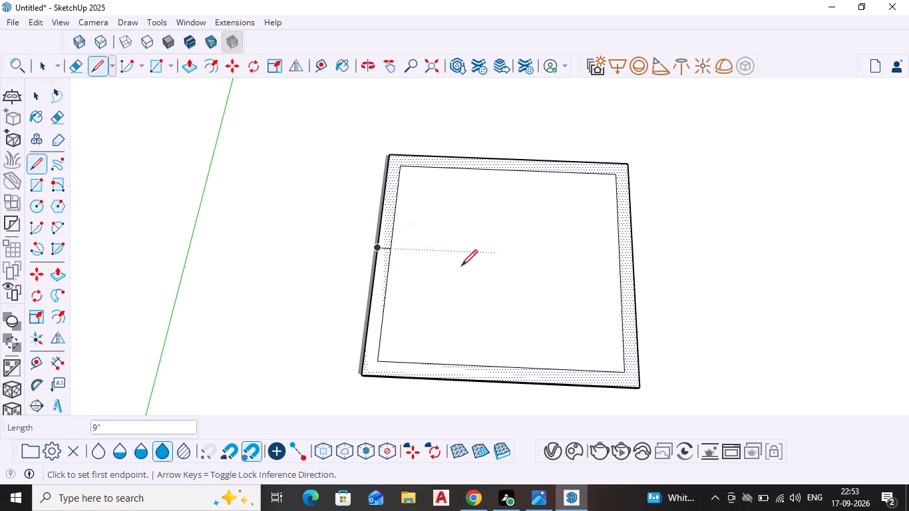
# Draw a matching 9" line across the wall strip on the slab's right side, slightly behind its midpoint.
pyautogui.click(618, 259)
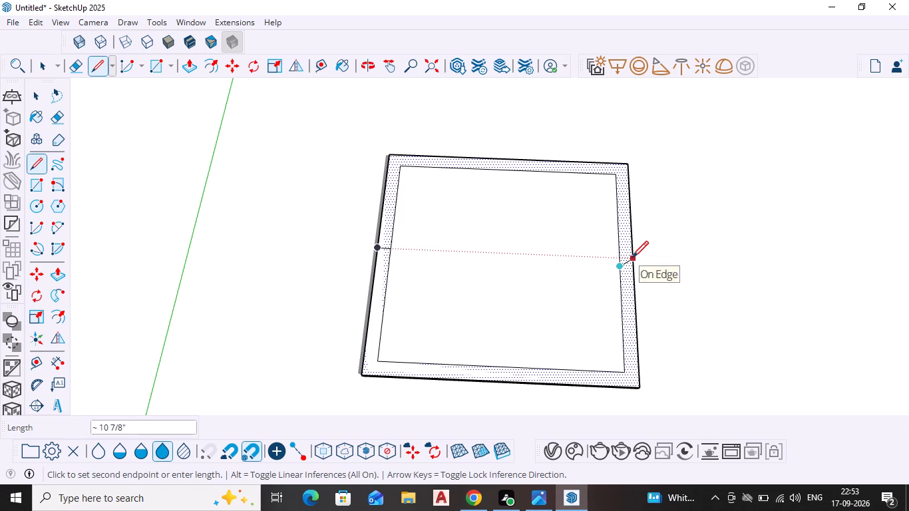
pyautogui.press('Escape')
pyautogui.scroll(3, 624, 254)
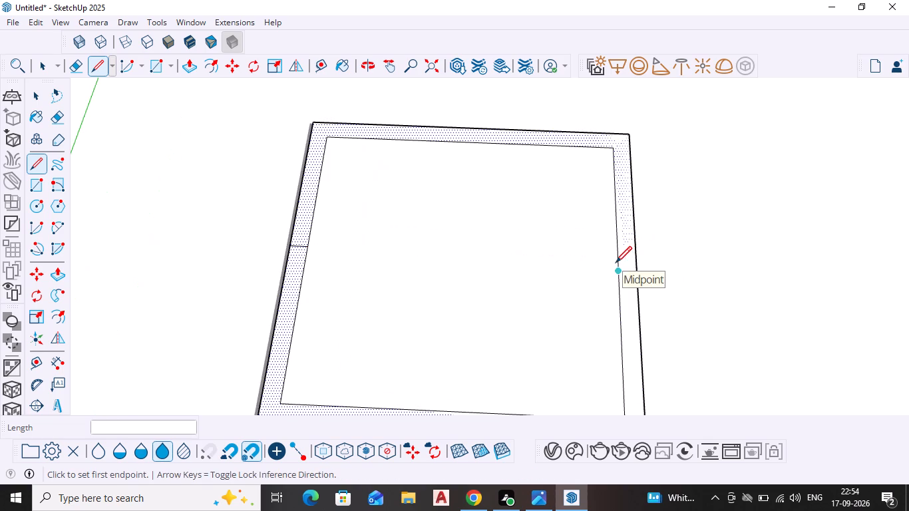
pyautogui.click(617, 259)
pyautogui.click(635, 258)
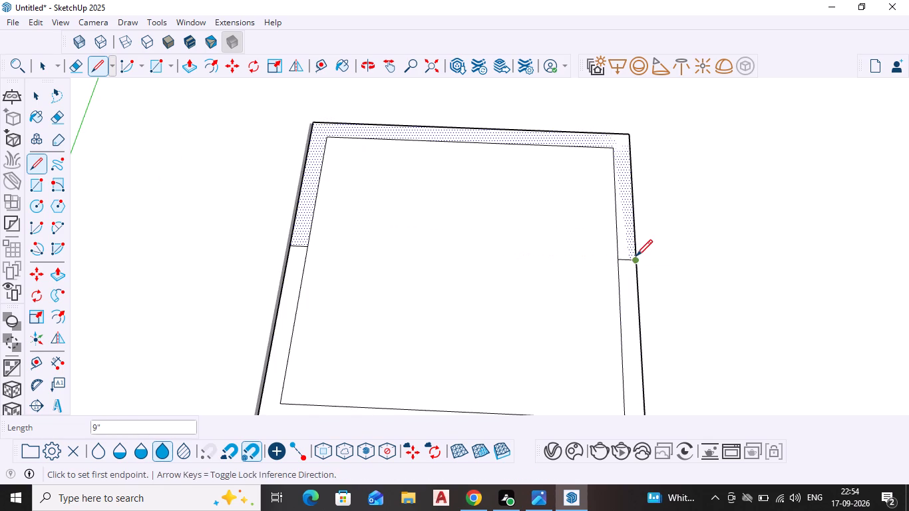
pyautogui.press('space')
pyautogui.press('space')
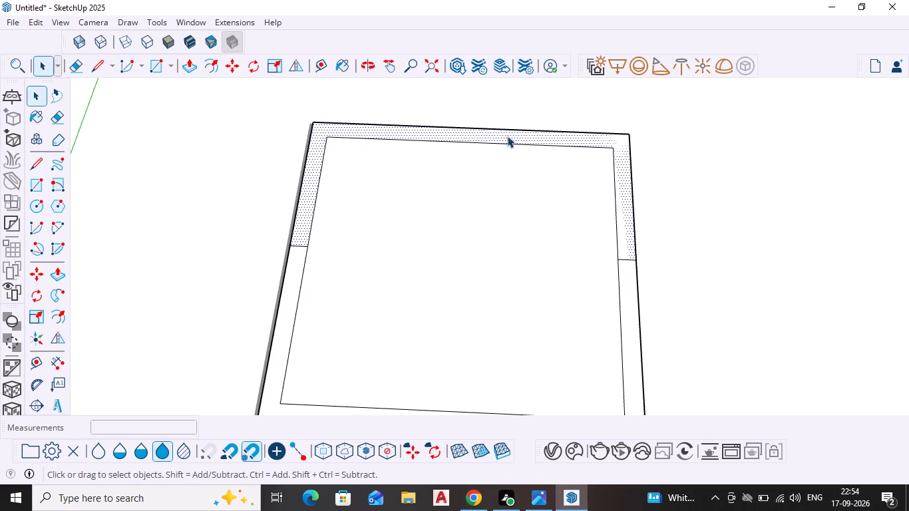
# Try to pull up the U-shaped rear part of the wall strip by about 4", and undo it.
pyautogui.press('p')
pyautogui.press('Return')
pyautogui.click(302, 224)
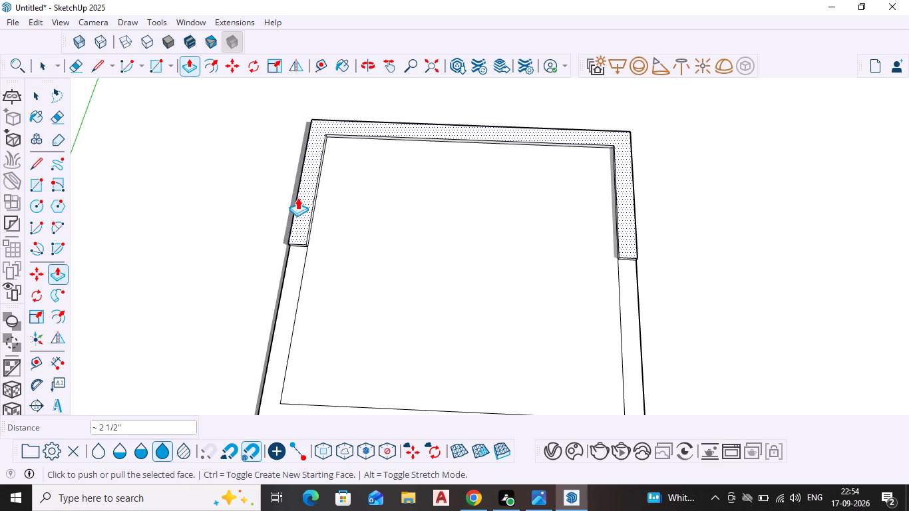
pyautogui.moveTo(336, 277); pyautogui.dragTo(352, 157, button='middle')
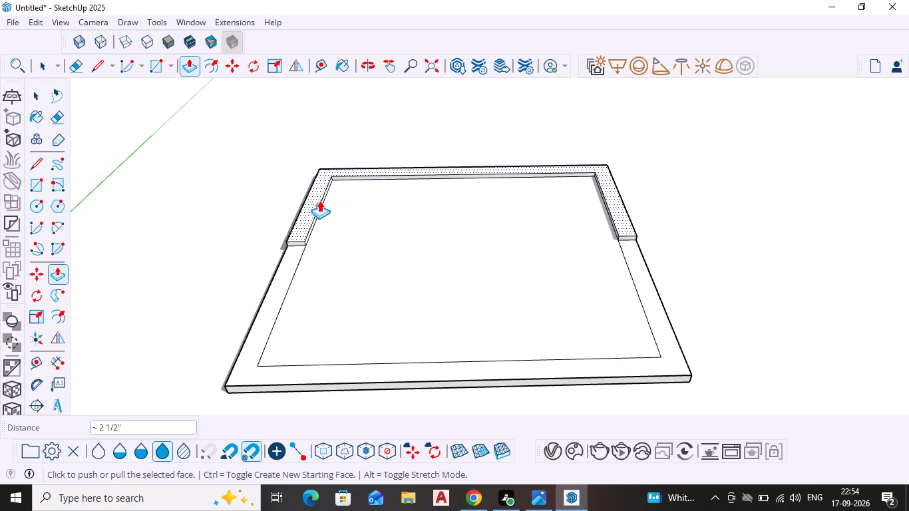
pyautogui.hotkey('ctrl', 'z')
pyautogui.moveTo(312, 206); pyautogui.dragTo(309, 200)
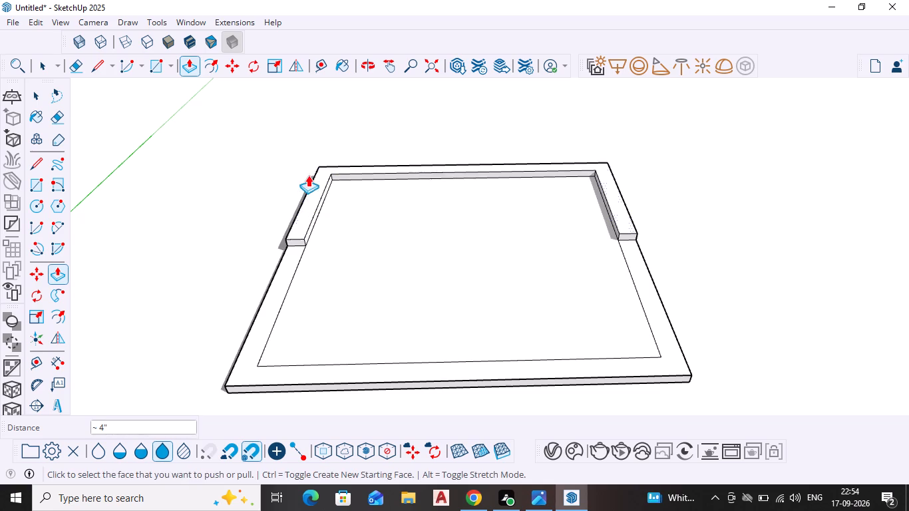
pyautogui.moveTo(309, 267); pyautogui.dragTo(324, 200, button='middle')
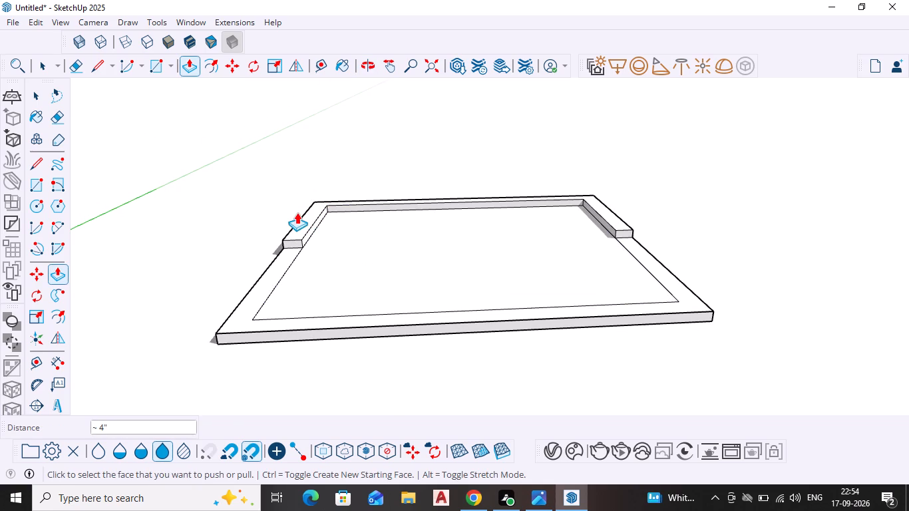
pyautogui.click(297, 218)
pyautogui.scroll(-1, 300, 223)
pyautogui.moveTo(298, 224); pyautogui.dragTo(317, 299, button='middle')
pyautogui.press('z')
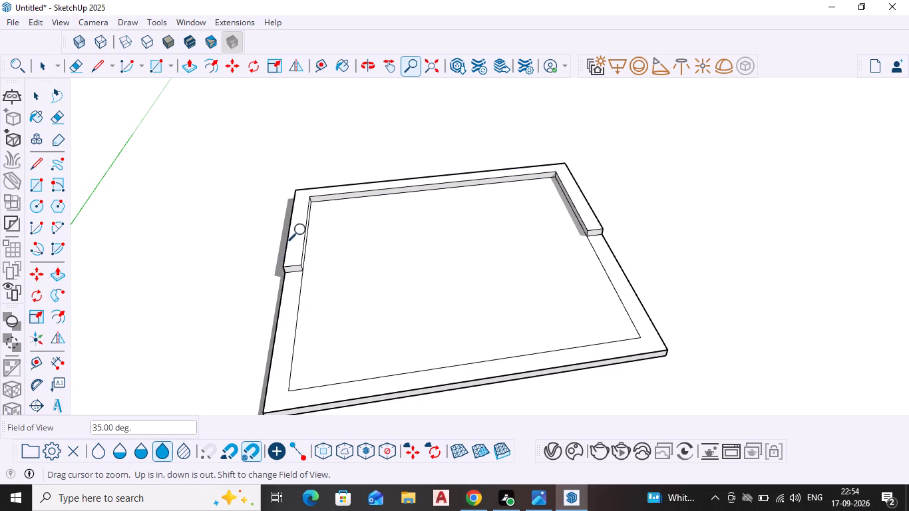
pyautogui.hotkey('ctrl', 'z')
# Push/Pull the U-shaped rear part of the wall strip upward by 10'.
pyautogui.moveTo(311, 234); pyautogui.dragTo(315, 283, button='middle')
pyautogui.press('space')
pyautogui.press('p')
pyautogui.press('Return')
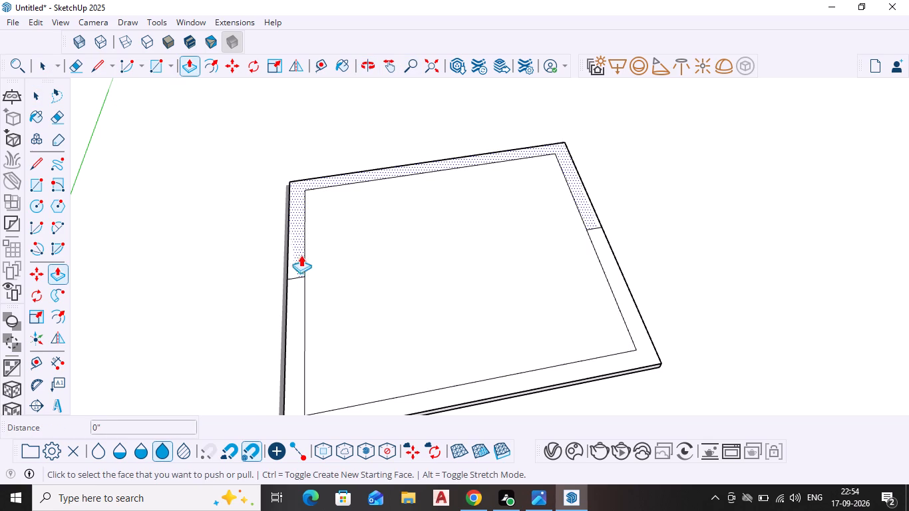
pyautogui.click(298, 248)
pyautogui.scroll(-1, 309, 278)
pyautogui.moveTo(308, 281); pyautogui.dragTo(317, 194, button='middle')
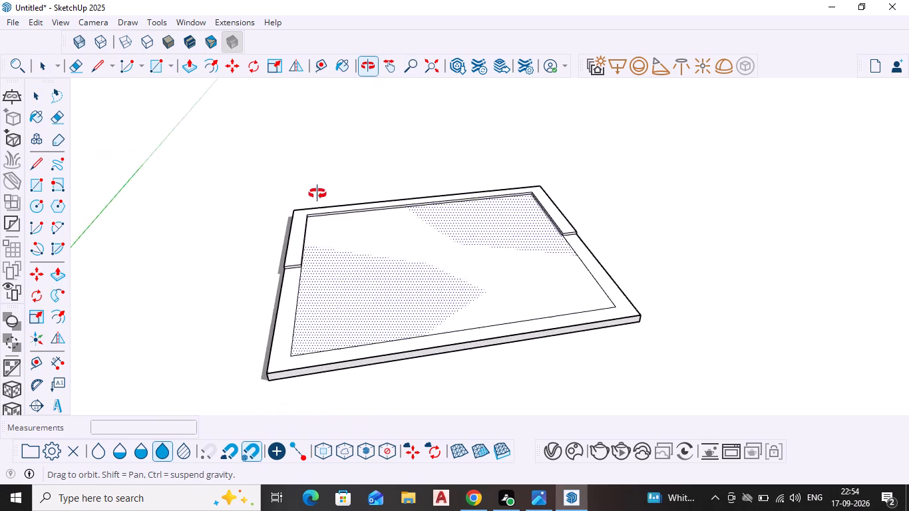
pyautogui.moveTo(317, 194); pyautogui.dragTo(324, 178, button='middle')
pyautogui.click(291, 246)
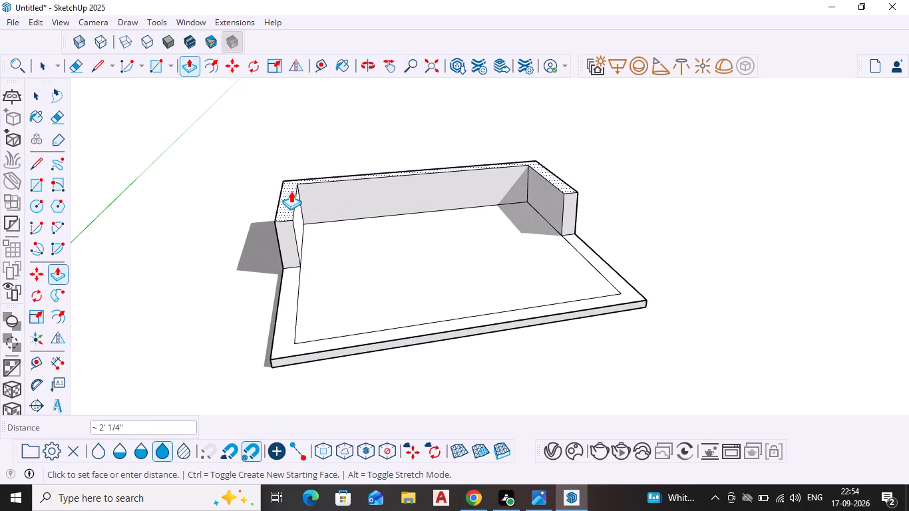
pyautogui.write("10'")
pyautogui.press('Return')
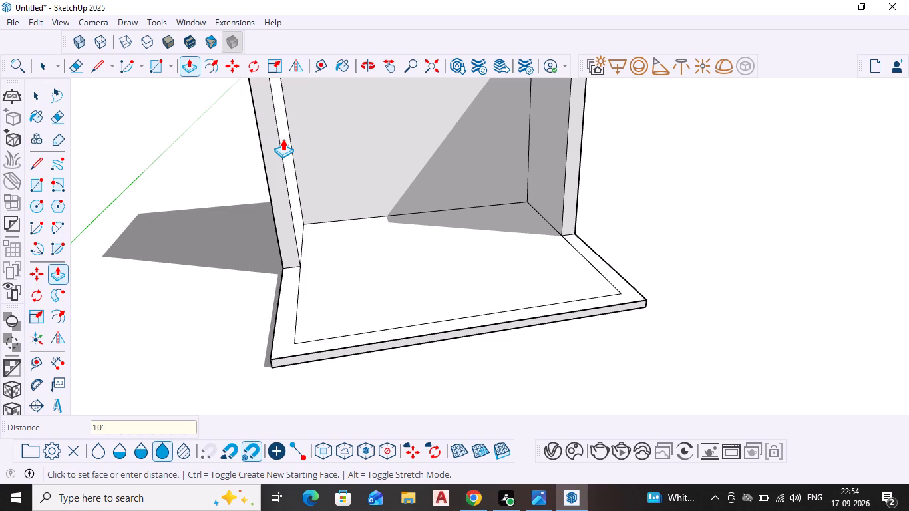
pyautogui.press('Escape')
# Extend the U-shaped wall upward by another 1' from its top face.
pyautogui.scroll(-4, 706, 172)
pyautogui.moveTo(703, 190); pyautogui.dragTo(619, 265, button='middle')
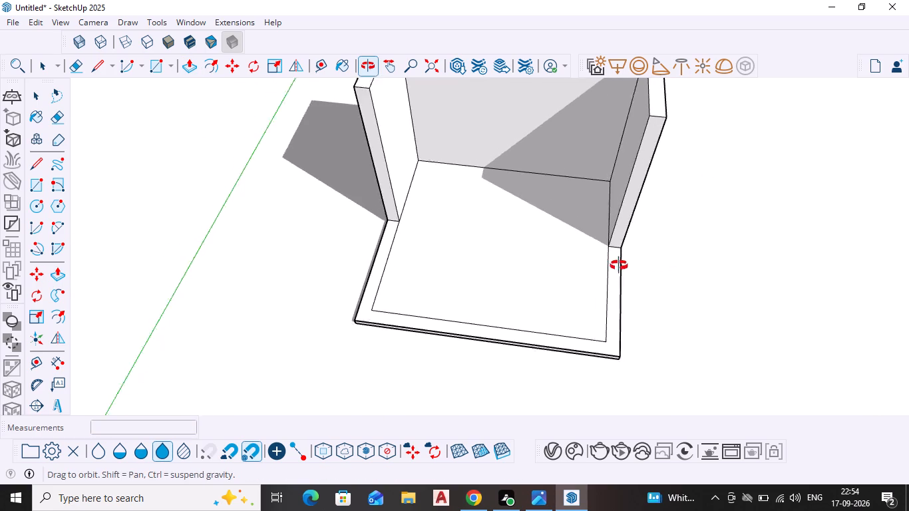
pyautogui.moveTo(619, 265); pyautogui.dragTo(622, 358, button='middle')
pyautogui.keyDown('shift'); pyautogui.moveTo(468, 255); pyautogui.dragTo(454, 349, button='middle'); pyautogui.keyUp('shift')
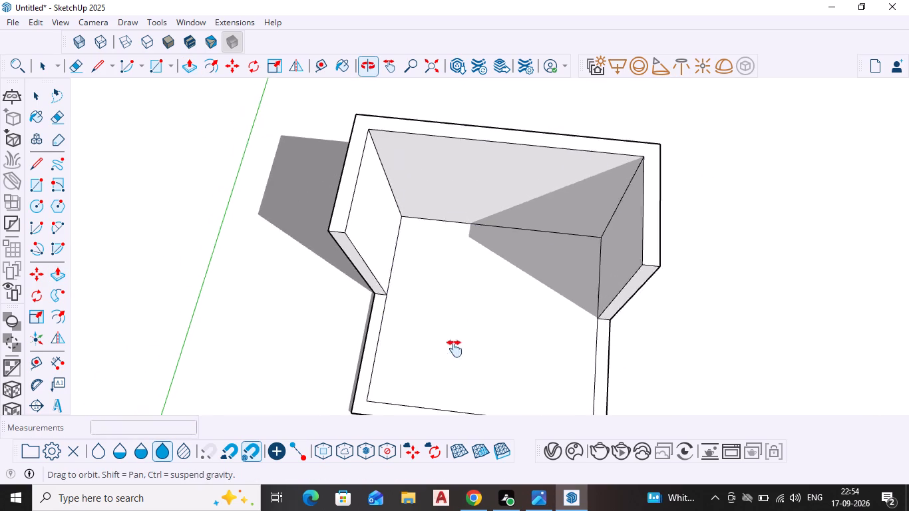
pyautogui.keyDown('shift'); pyautogui.moveTo(454, 349); pyautogui.dragTo(443, 385, button='middle'); pyautogui.keyUp('shift')
pyautogui.click(319, 261)
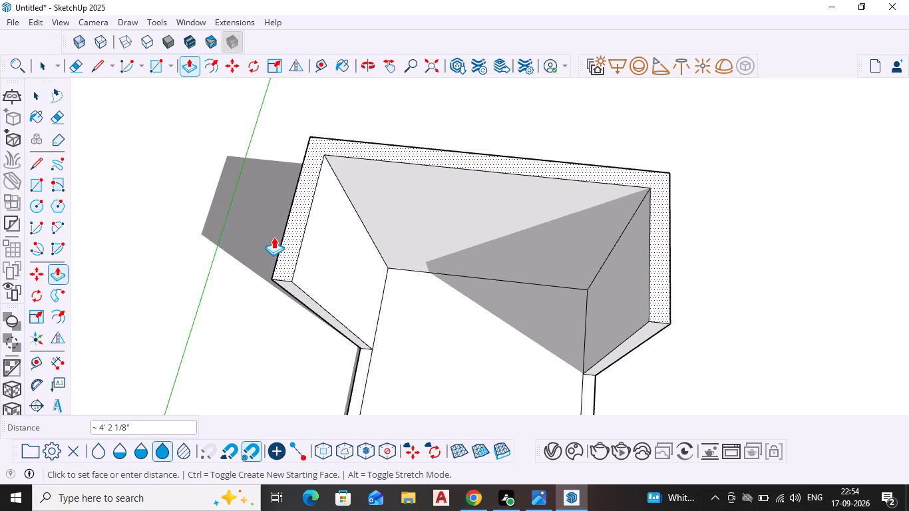
pyautogui.write("1'")
pyautogui.press('Return')
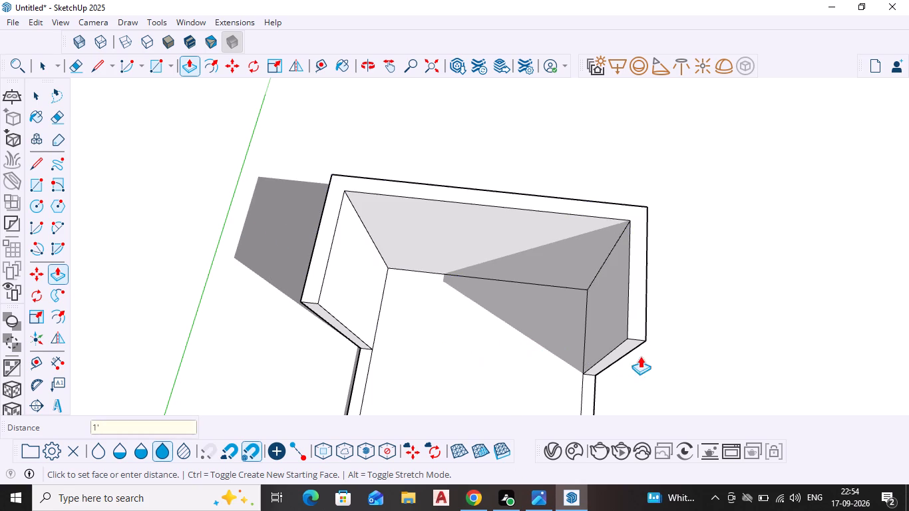
# Measure the raised wall's height at its rear outer corner with the Dimension tool, without placing a dimension.
pyautogui.moveTo(647, 348); pyautogui.dragTo(672, 140, button='middle')
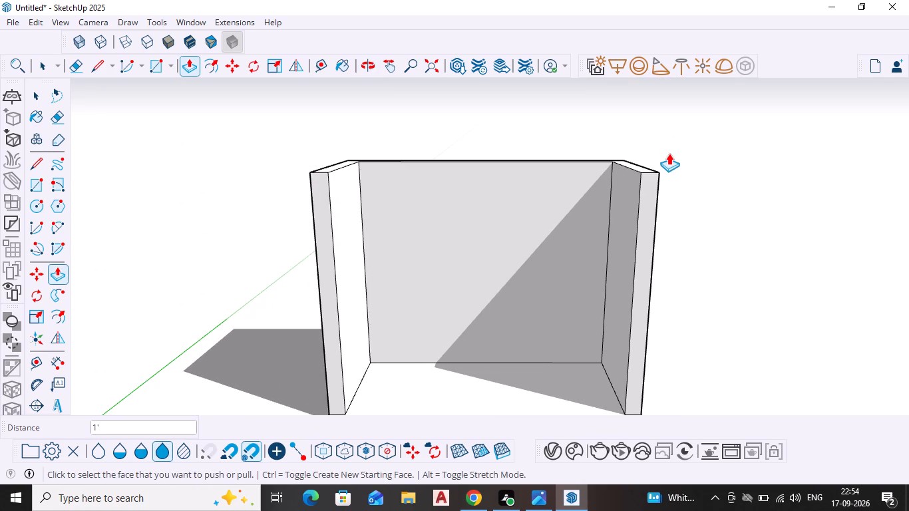
pyautogui.scroll(-1, 679, 218)
pyautogui.moveTo(679, 218); pyautogui.dragTo(396, 167, button='middle')
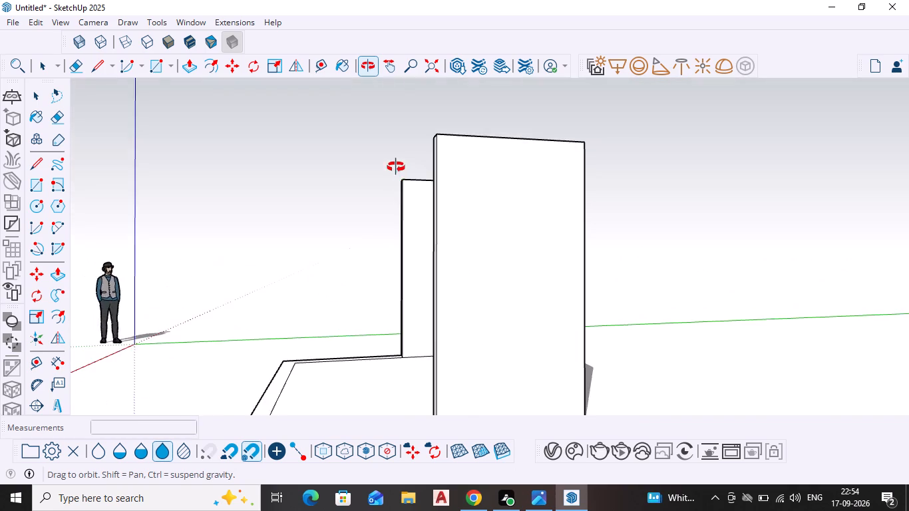
pyautogui.moveTo(396, 167); pyautogui.dragTo(396, 171, button='middle')
pyautogui.scroll(-7, 509, 216)
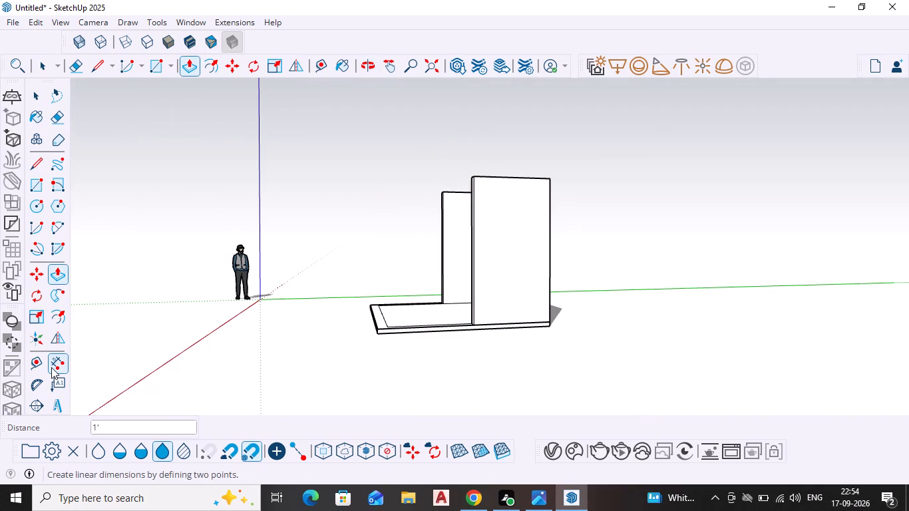
pyautogui.click(51, 367)
pyautogui.scroll(3, 539, 314)
pyautogui.click(556, 325)
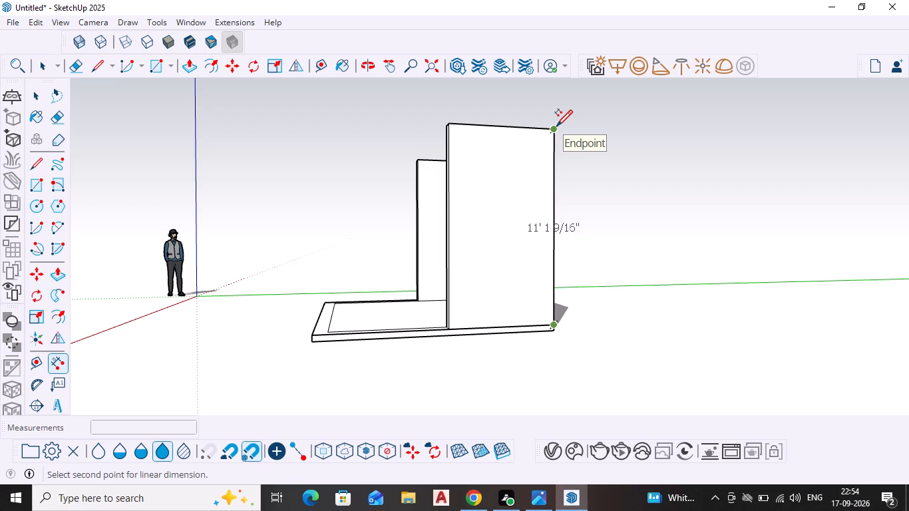
pyautogui.press('Escape')
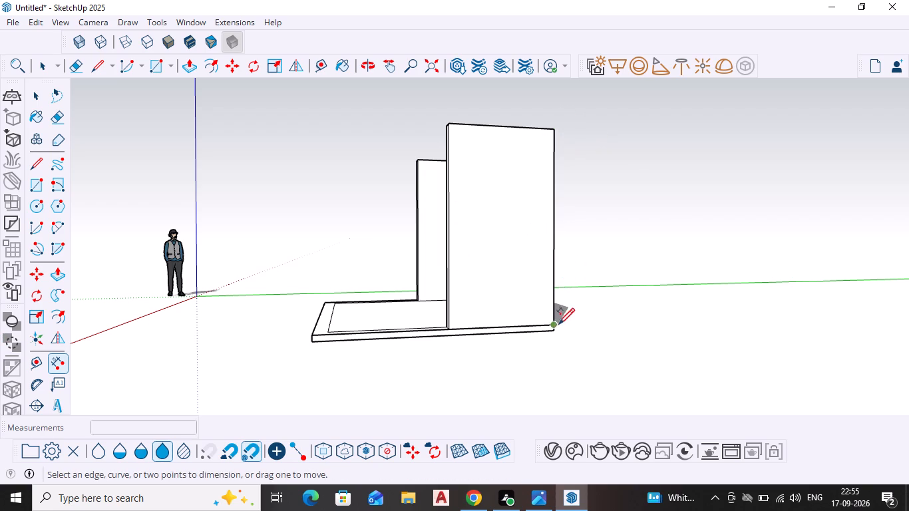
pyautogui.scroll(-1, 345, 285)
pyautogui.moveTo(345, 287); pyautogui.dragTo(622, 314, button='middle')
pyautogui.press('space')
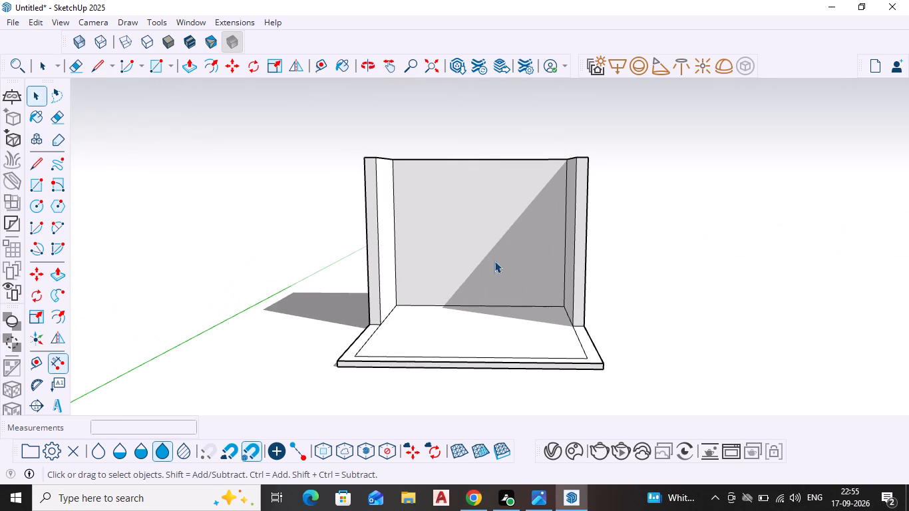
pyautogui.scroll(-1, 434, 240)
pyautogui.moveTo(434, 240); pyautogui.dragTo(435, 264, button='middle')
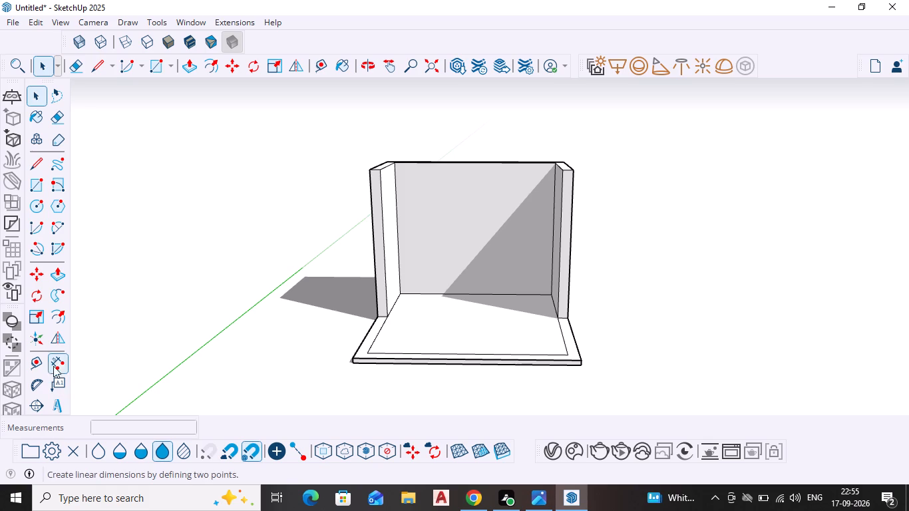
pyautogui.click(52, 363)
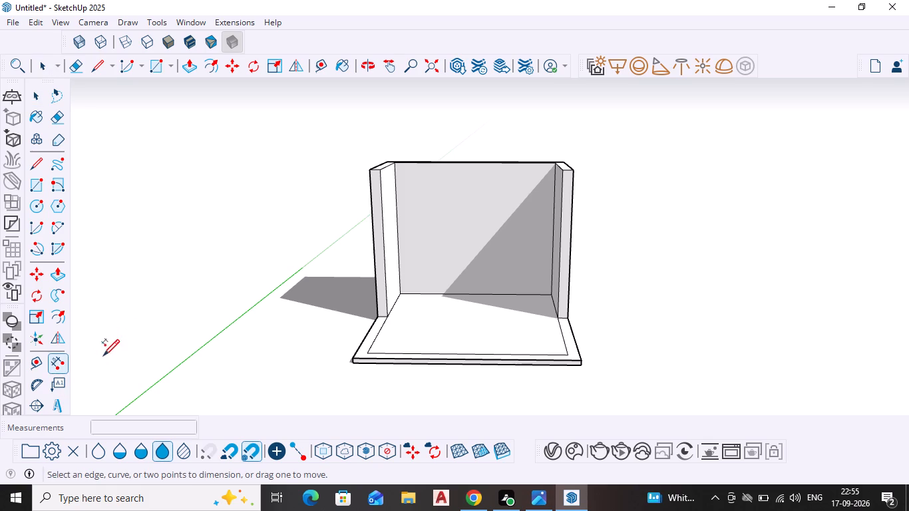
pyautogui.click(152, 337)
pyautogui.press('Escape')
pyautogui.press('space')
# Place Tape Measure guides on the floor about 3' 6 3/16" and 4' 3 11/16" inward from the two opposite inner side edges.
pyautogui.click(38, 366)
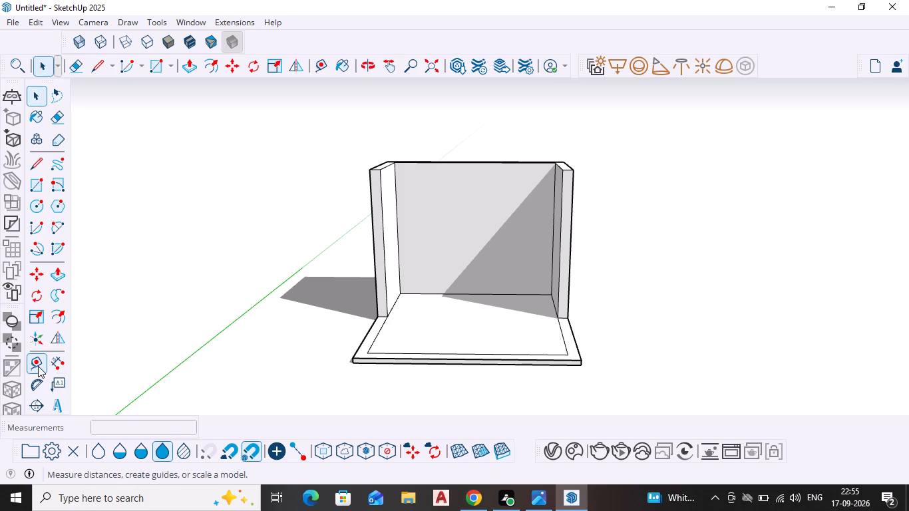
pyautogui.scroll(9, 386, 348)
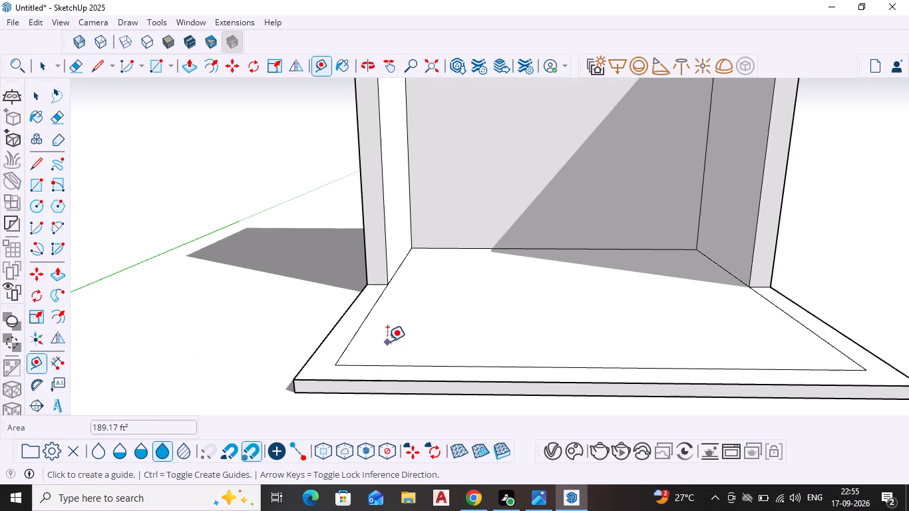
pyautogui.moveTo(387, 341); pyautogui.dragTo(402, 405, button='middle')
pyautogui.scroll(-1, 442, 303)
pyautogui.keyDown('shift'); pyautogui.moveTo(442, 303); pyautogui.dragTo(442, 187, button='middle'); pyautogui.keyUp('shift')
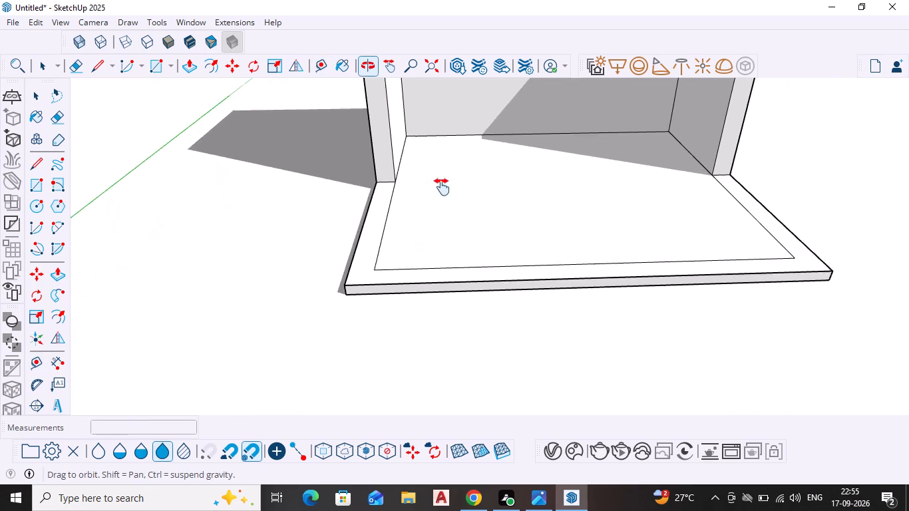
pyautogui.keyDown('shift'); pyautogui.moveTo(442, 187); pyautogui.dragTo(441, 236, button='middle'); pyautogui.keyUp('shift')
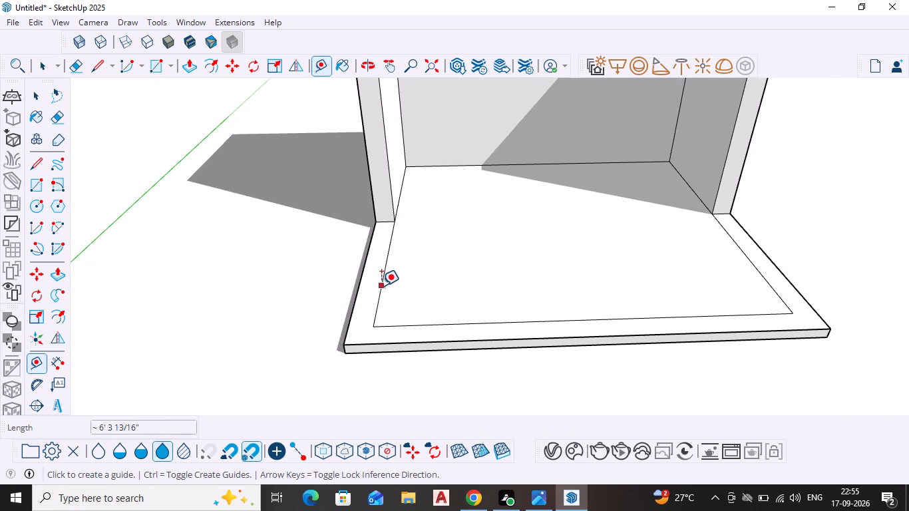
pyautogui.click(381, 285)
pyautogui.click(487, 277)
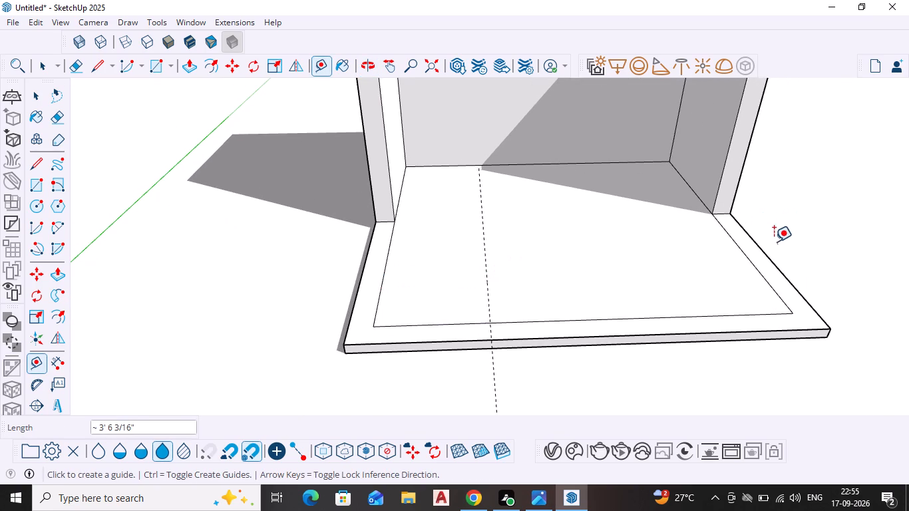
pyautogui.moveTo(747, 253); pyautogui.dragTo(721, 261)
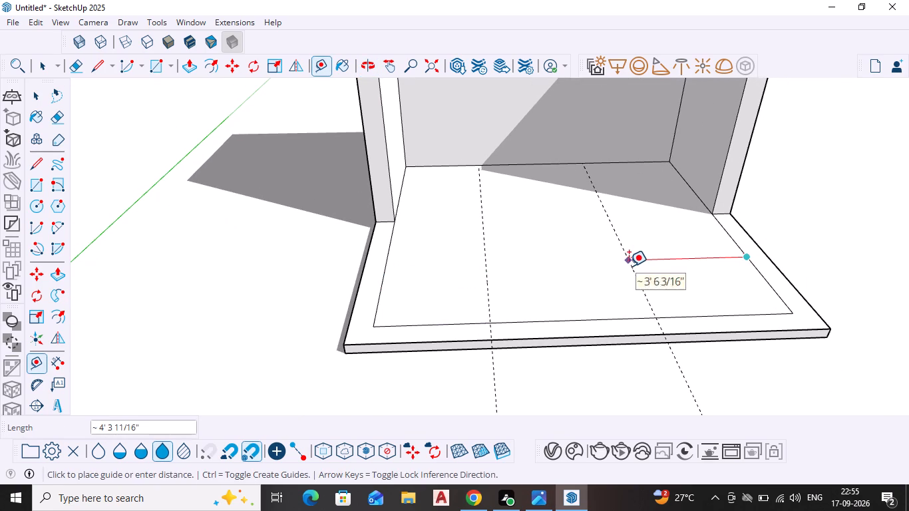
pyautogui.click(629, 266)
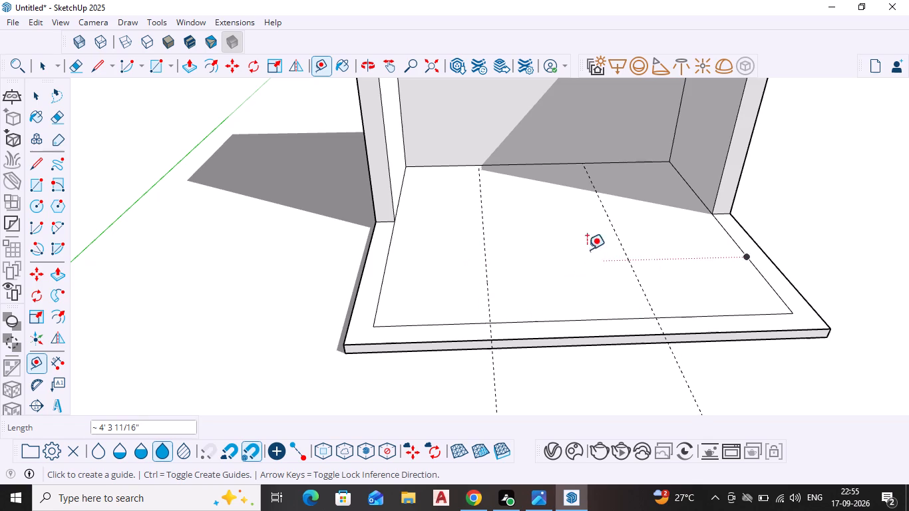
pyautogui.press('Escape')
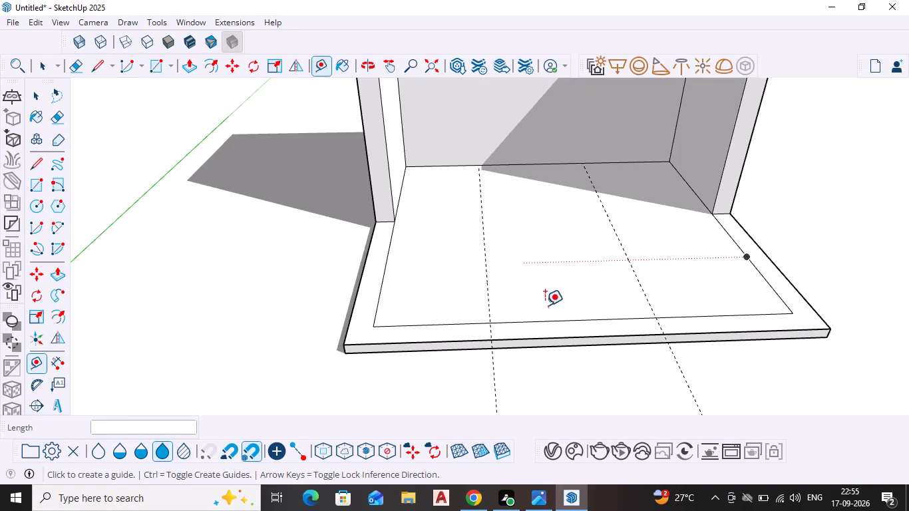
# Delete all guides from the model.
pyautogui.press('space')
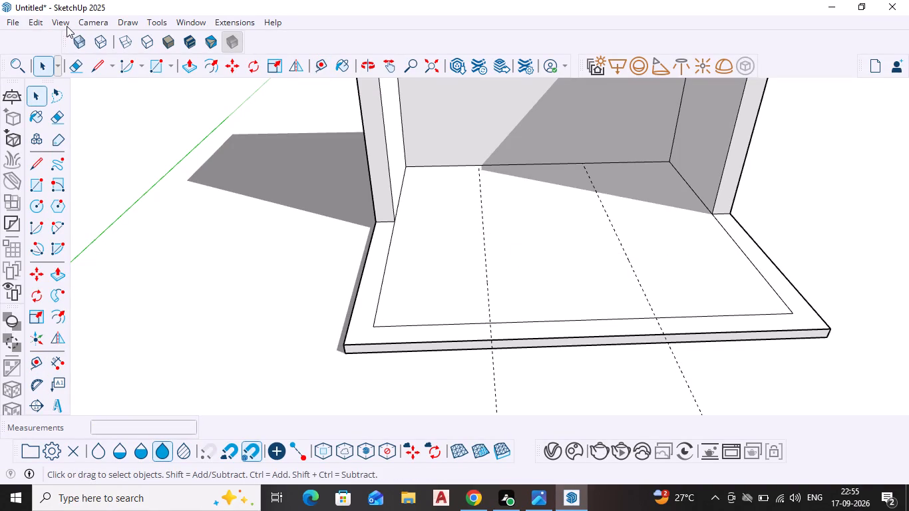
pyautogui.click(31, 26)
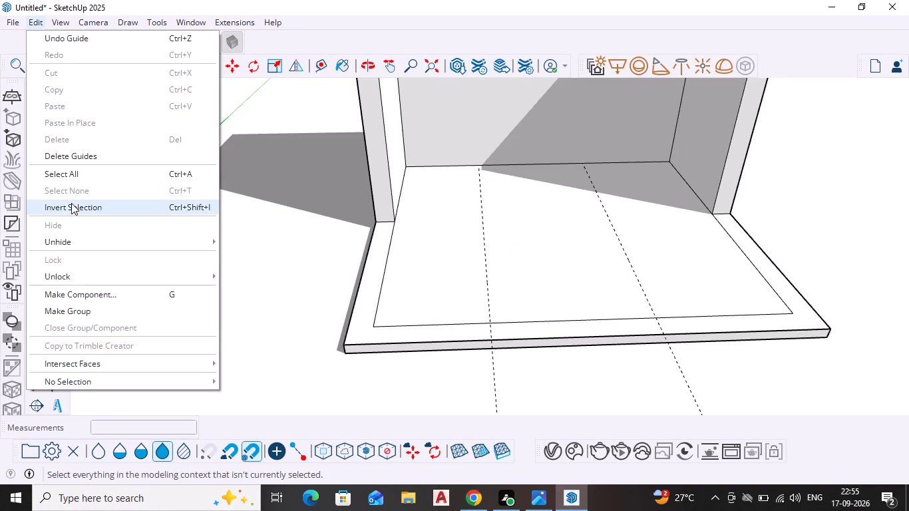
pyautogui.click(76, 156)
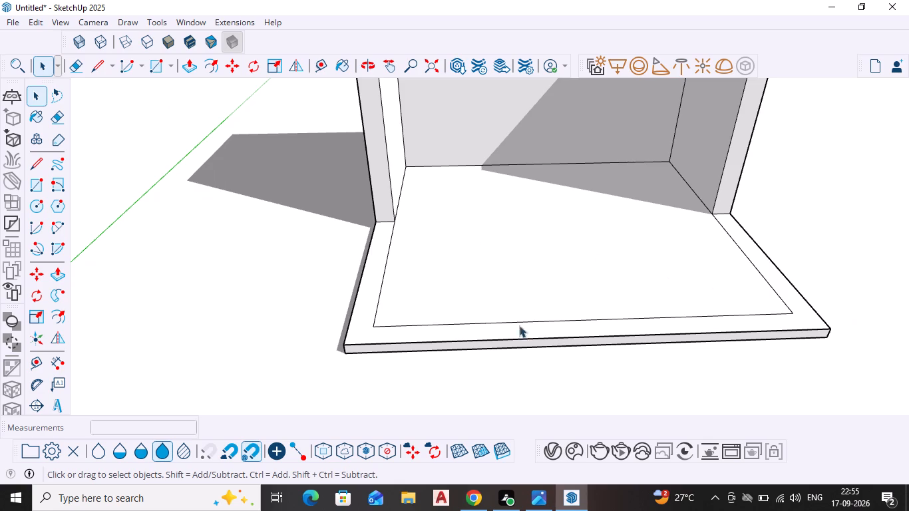
# Draw a rectangle about 14' 5" by 6' 5/8" across the raised U-shaped wall's top, between diagonally opposite outer corners.
pyautogui.scroll(-3, 635, 244)
pyautogui.moveTo(634, 246); pyautogui.dragTo(597, 303, button='middle')
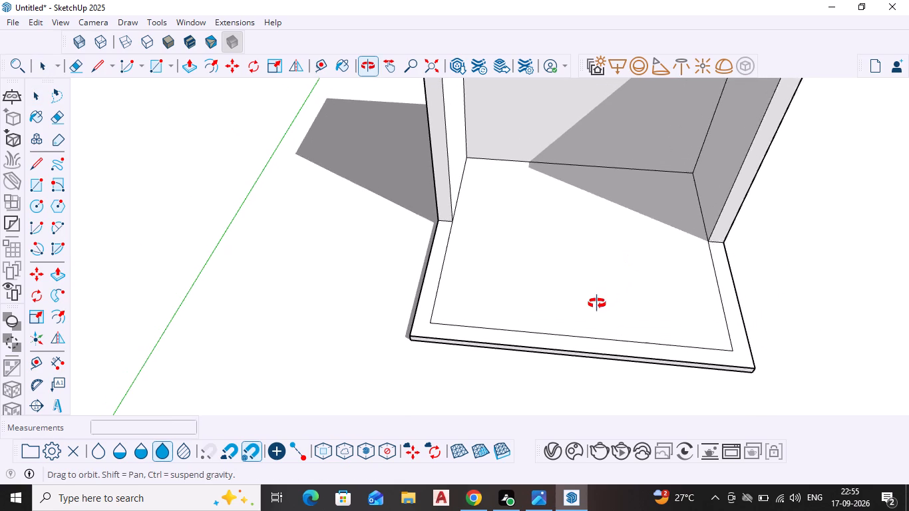
pyautogui.moveTo(597, 303); pyautogui.dragTo(594, 305, button='middle')
pyautogui.scroll(-3, 597, 252)
pyautogui.moveTo(598, 204); pyautogui.dragTo(597, 263, button='middle')
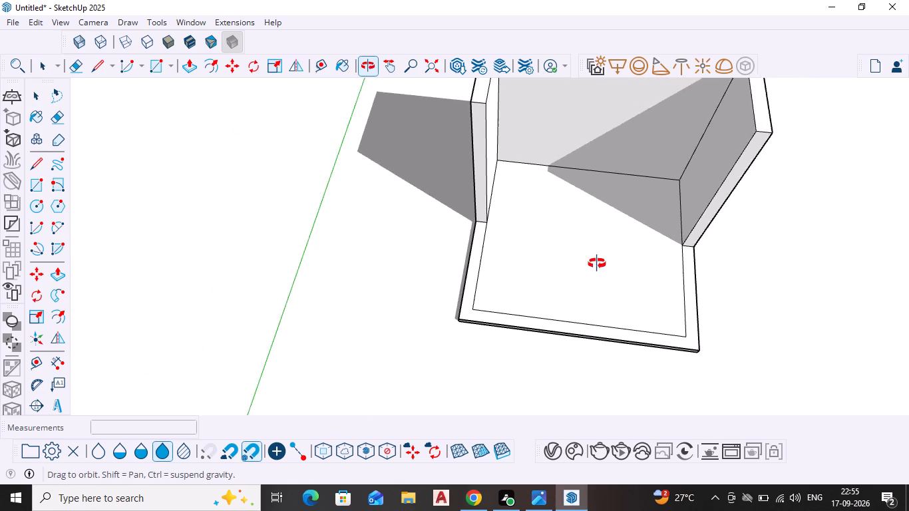
pyautogui.moveTo(597, 263); pyautogui.dragTo(588, 314, button='middle')
pyautogui.keyDown('shift'); pyautogui.moveTo(602, 216); pyautogui.dragTo(582, 264, button='middle'); pyautogui.keyUp('shift')
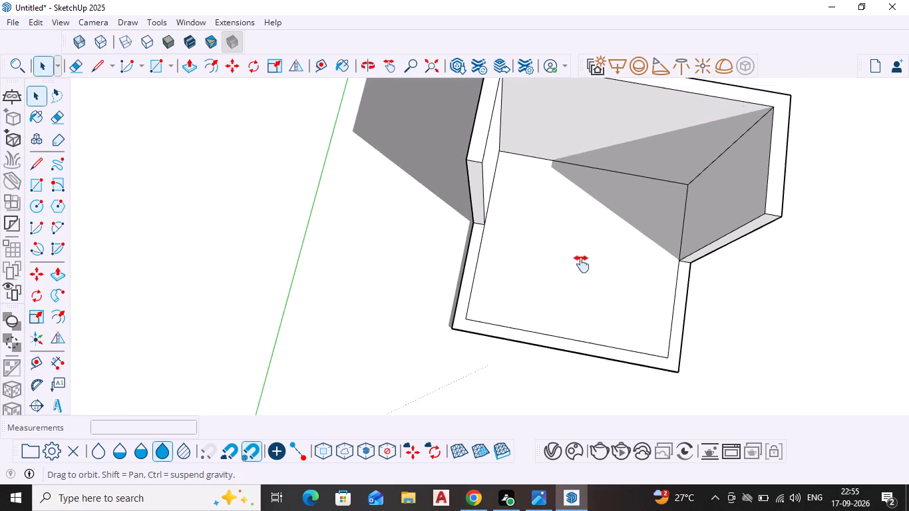
pyautogui.keyDown('shift'); pyautogui.moveTo(582, 264); pyautogui.dragTo(565, 293, button='middle'); pyautogui.keyUp('shift')
pyautogui.scroll(-1, 565, 293)
pyautogui.moveTo(565, 293); pyautogui.dragTo(589, 202, button='middle')
pyautogui.scroll(1, 457, 164)
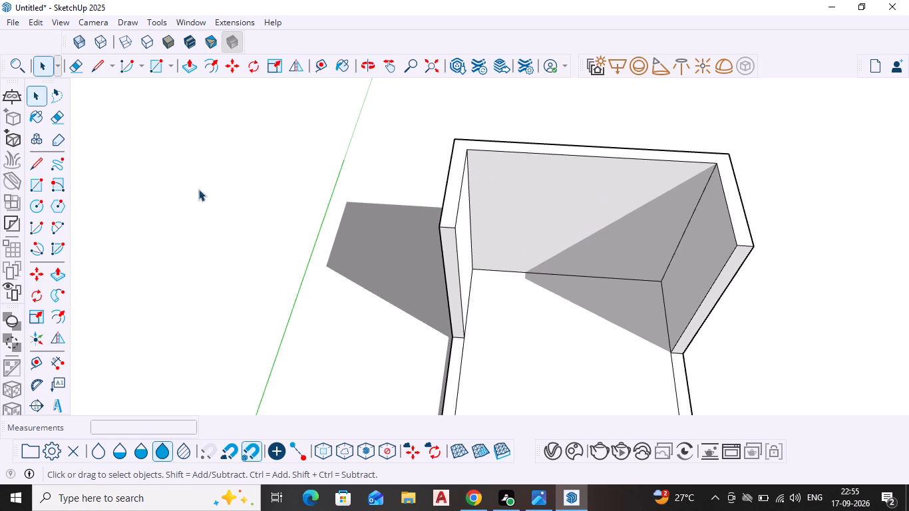
pyautogui.click(42, 188)
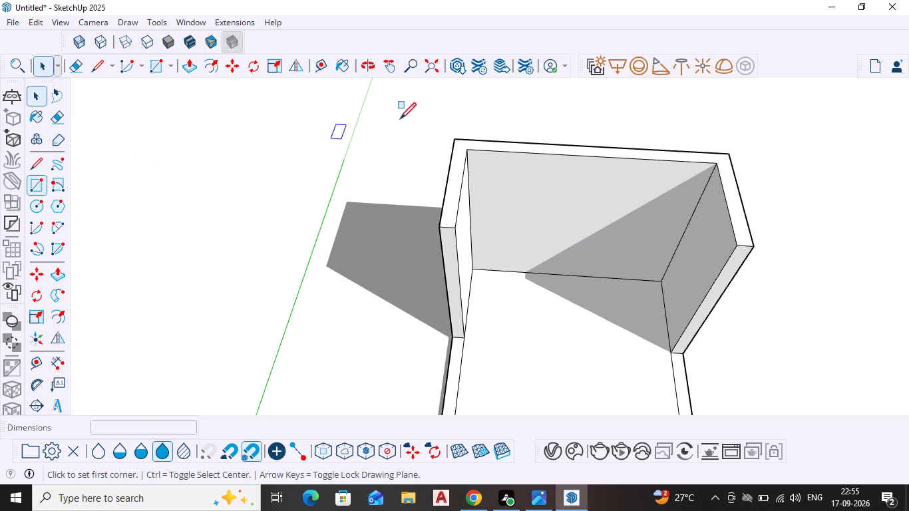
pyautogui.click(456, 142)
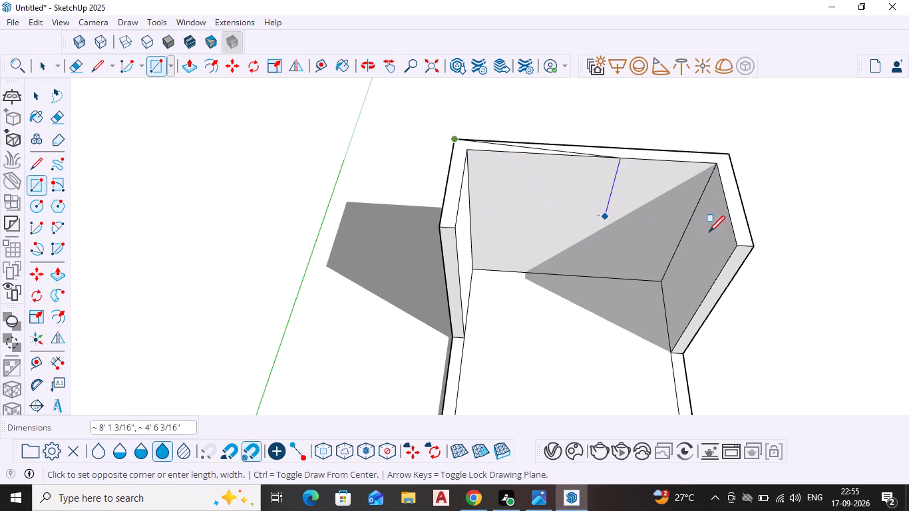
pyautogui.click(751, 251)
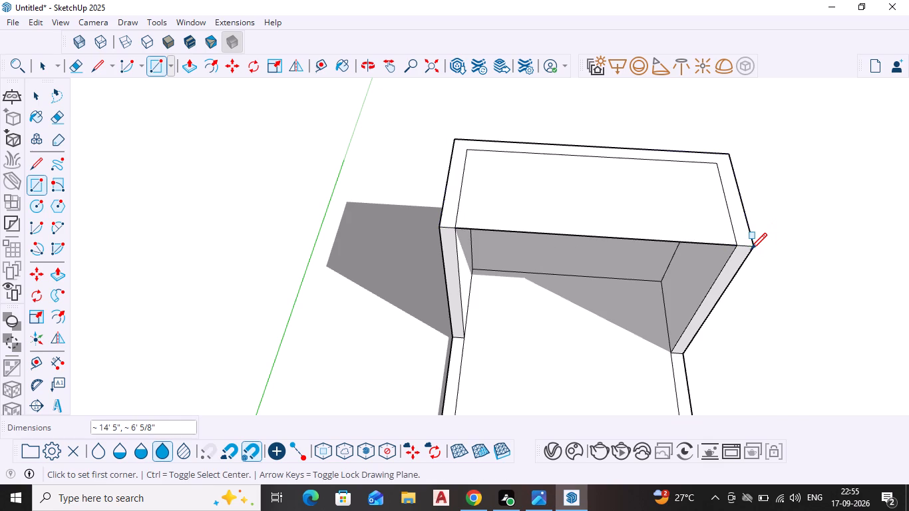
# Push/Pull the new roof face between the walls downward by 1' to give it thickness.
pyautogui.scroll(-1, 651, 299)
pyautogui.moveTo(651, 295); pyautogui.dragTo(613, 85, button='middle')
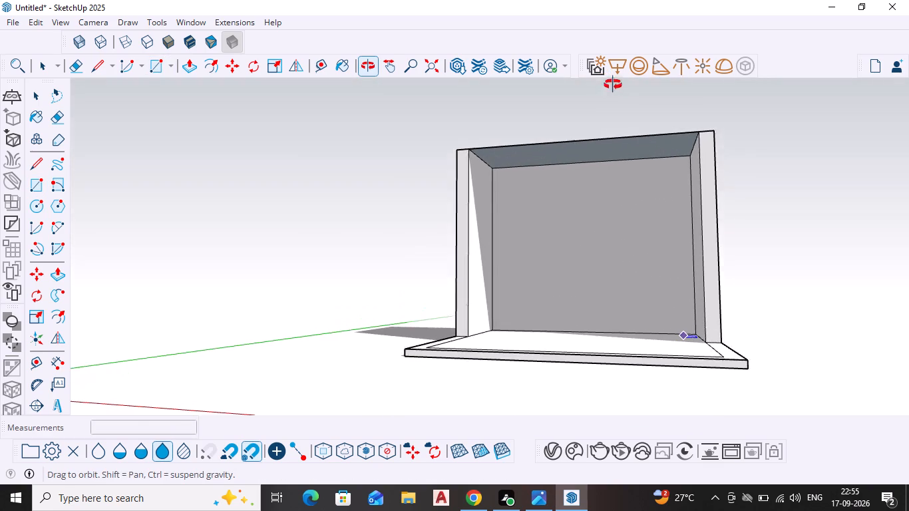
pyautogui.moveTo(613, 85); pyautogui.dragTo(618, 251, button='middle')
pyautogui.scroll(3, 492, 206)
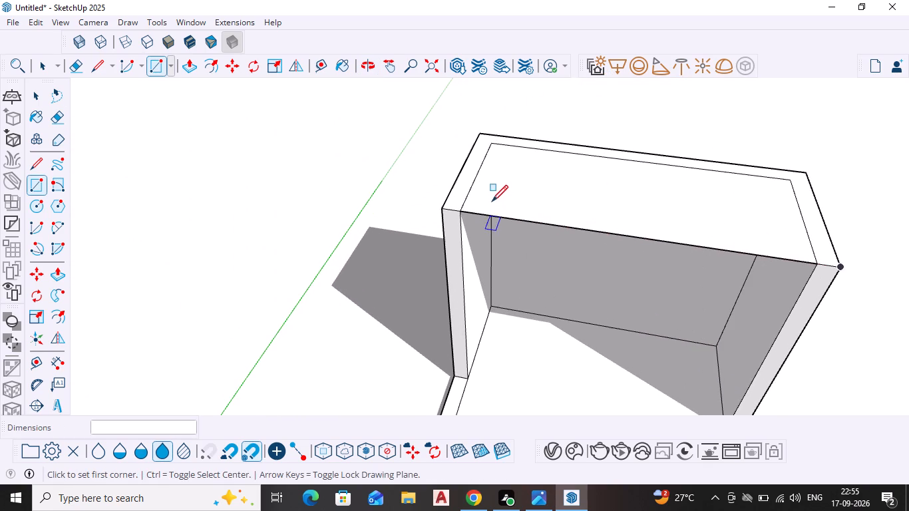
pyautogui.press('space')
pyautogui.click(555, 192)
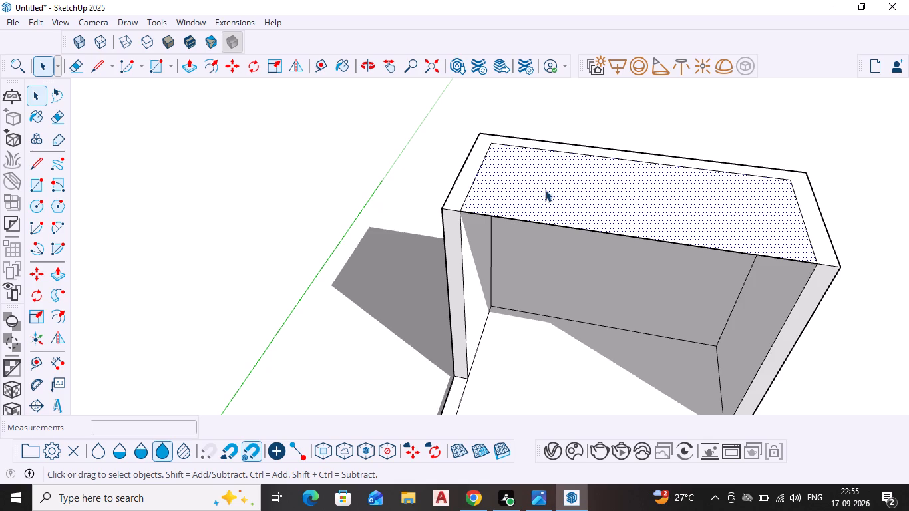
pyautogui.scroll(3, 501, 176)
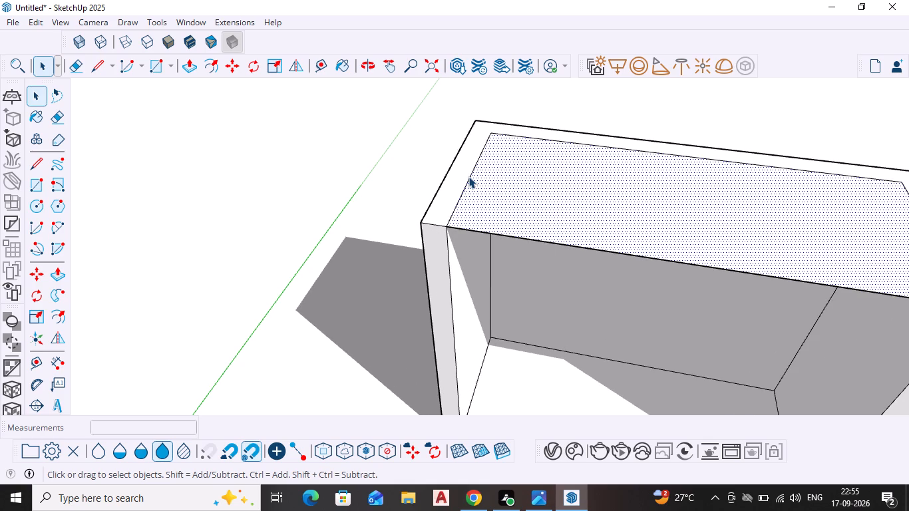
pyautogui.moveTo(536, 285); pyautogui.dragTo(557, 132, button='middle')
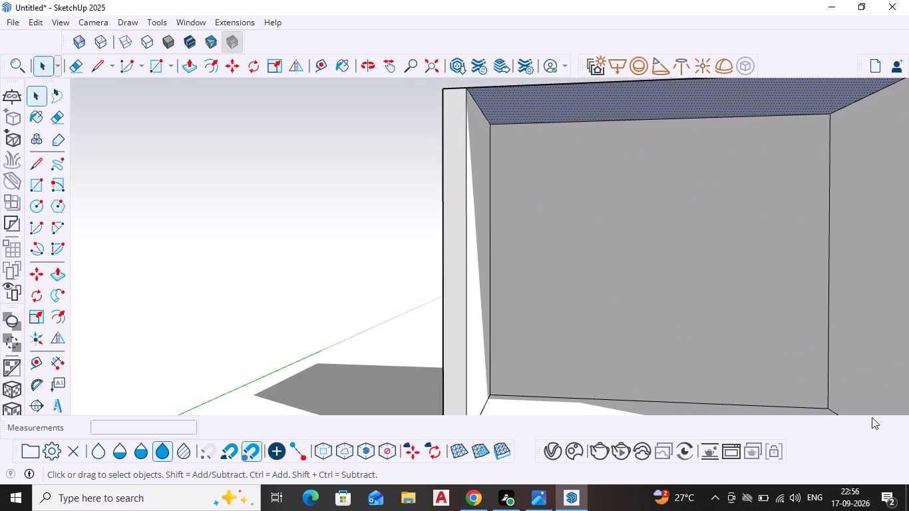
pyautogui.keyDown('shift'); pyautogui.moveTo(861, 432); pyautogui.dragTo(777, 357, button='middle'); pyautogui.keyUp('shift')
pyautogui.keyDown('shift'); pyautogui.moveTo(785, 313); pyautogui.dragTo(638, 339, button='middle'); pyautogui.keyUp('shift')
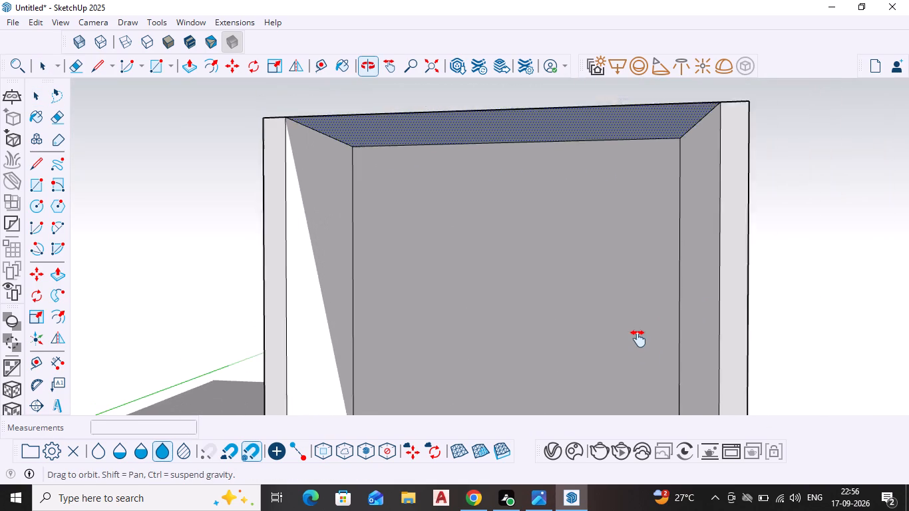
pyautogui.keyDown('shift'); pyautogui.moveTo(638, 339); pyautogui.dragTo(637, 320, button='middle'); pyautogui.keyUp('shift')
pyautogui.click(534, 98)
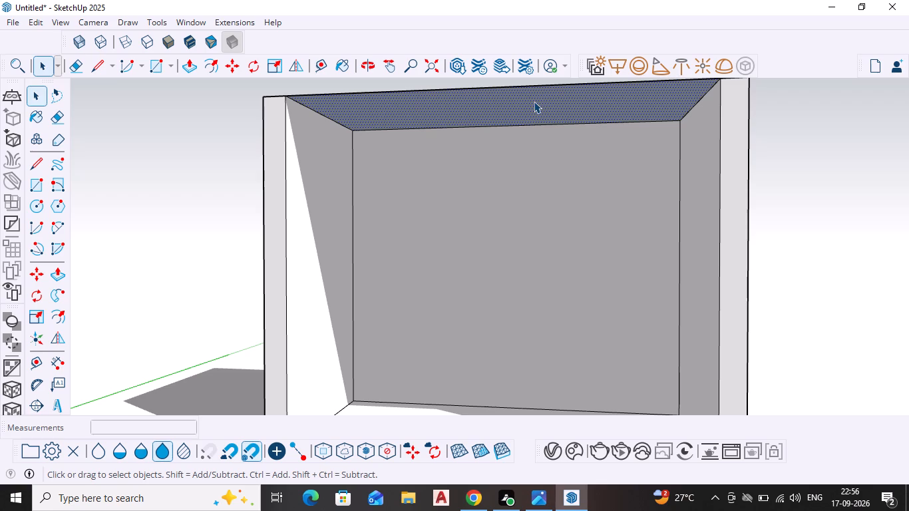
pyautogui.press('p')
pyautogui.hotkey('shift', 'Return')
pyautogui.click(534, 104)
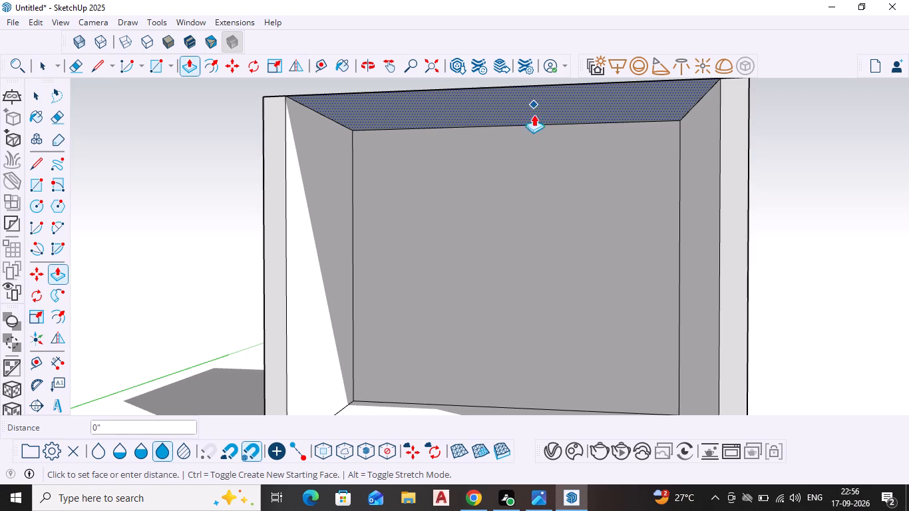
pyautogui.write("1'")
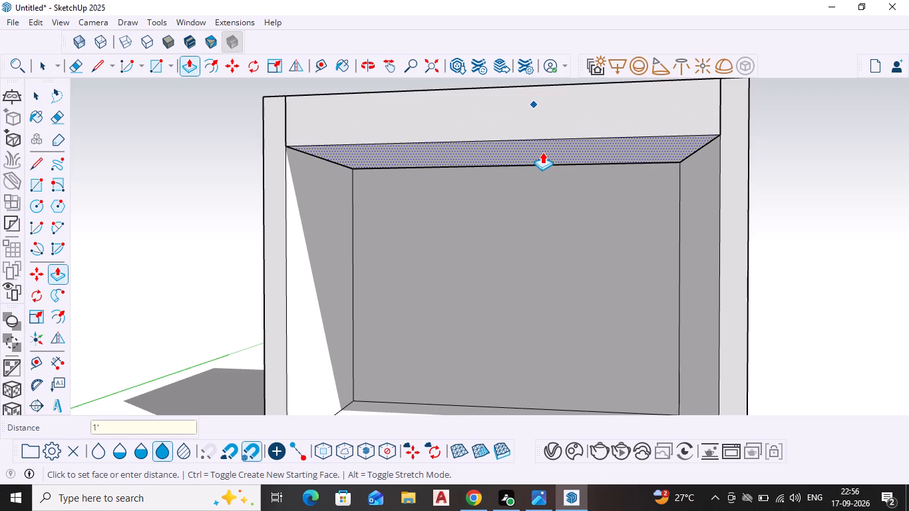
pyautogui.press('Return')
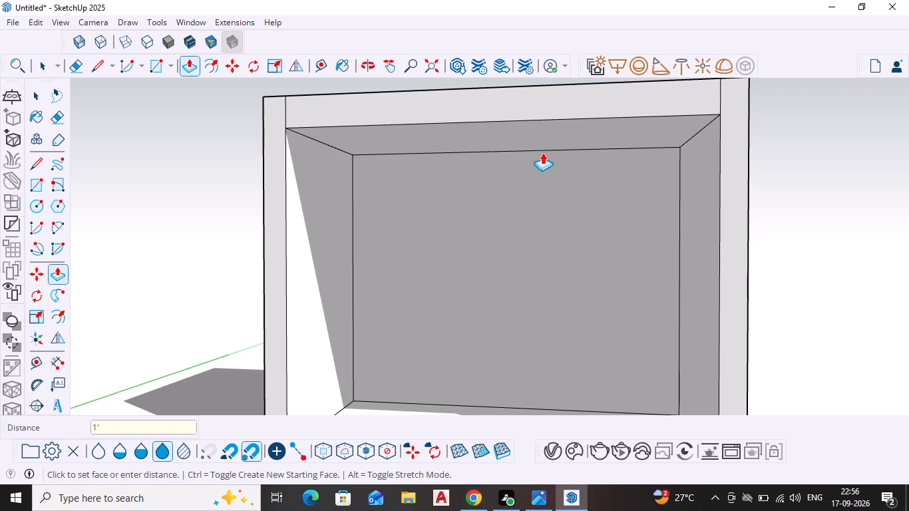
# Push/Pull the roof slab's underside back upward by 6".
pyautogui.click(493, 126)
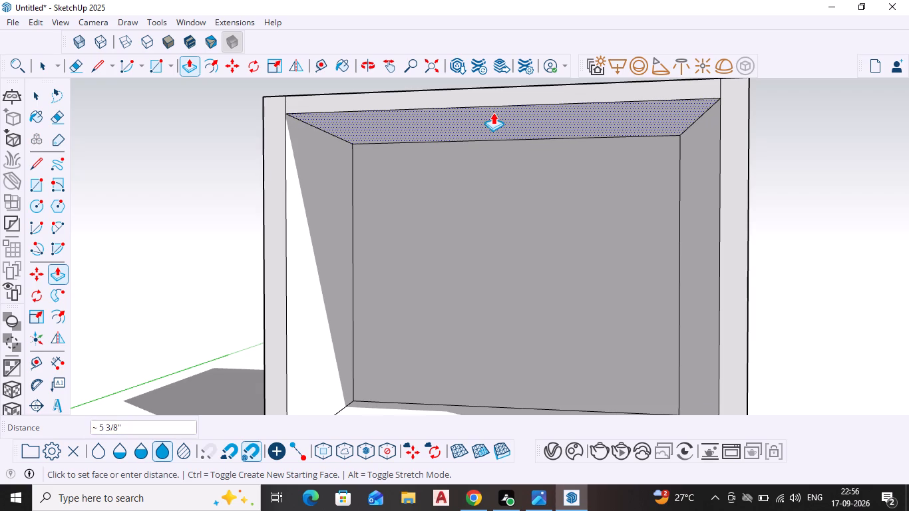
pyautogui.write('6"')
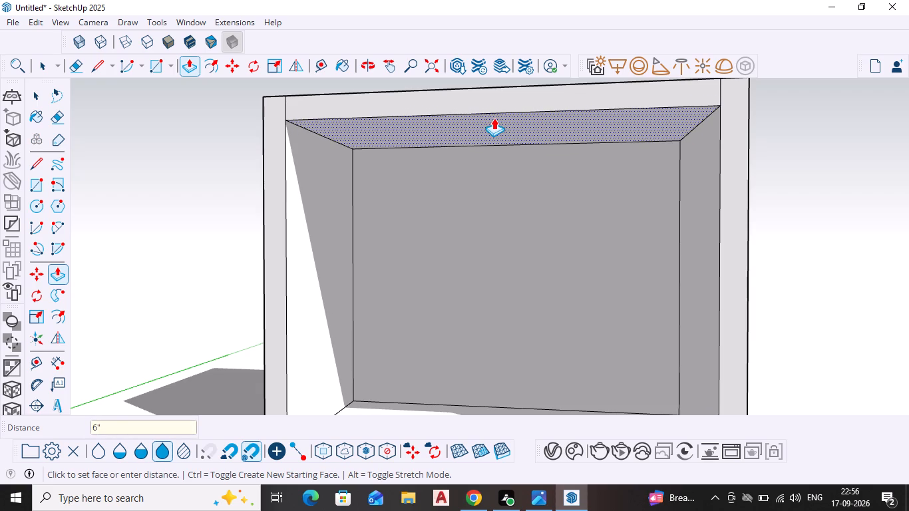
pyautogui.press('Return')
pyautogui.press('Escape')
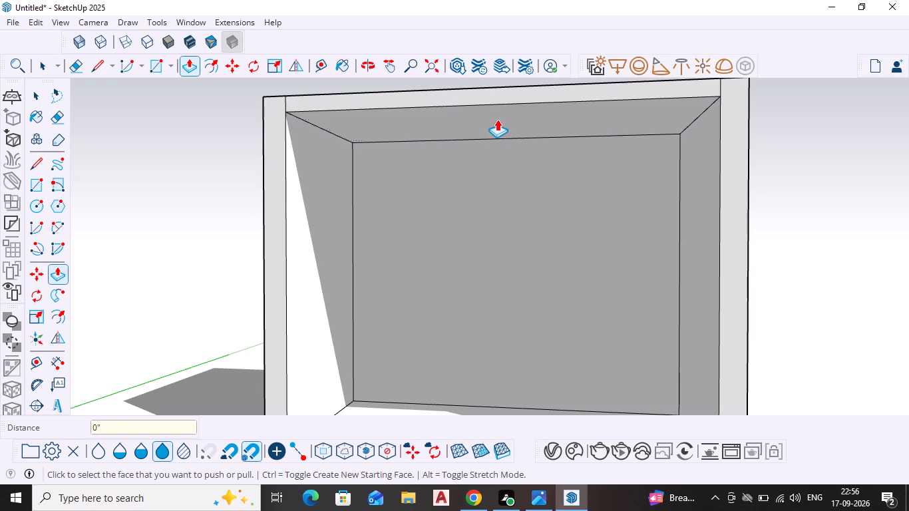
# Push/Pull the roof slab's front edge face outward about 3' 9" to form an overhang beyond the walls.
pyautogui.moveTo(547, 269); pyautogui.dragTo(606, 180, button='middle')
pyautogui.scroll(-1, 590, 315)
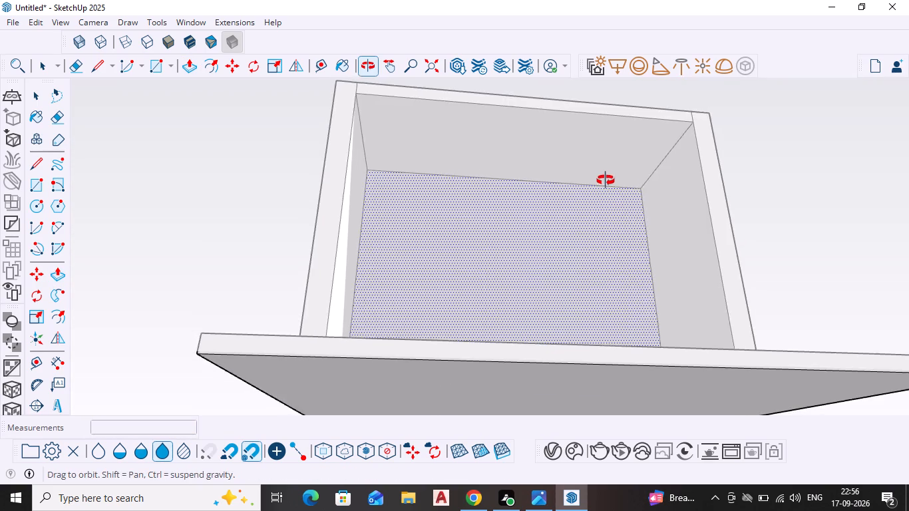
pyautogui.moveTo(606, 180); pyautogui.dragTo(586, 224, button='middle')
pyautogui.scroll(3, 556, 152)
pyautogui.scroll(-6, 556, 152)
pyautogui.moveTo(555, 152); pyautogui.dragTo(564, 246, button='middle')
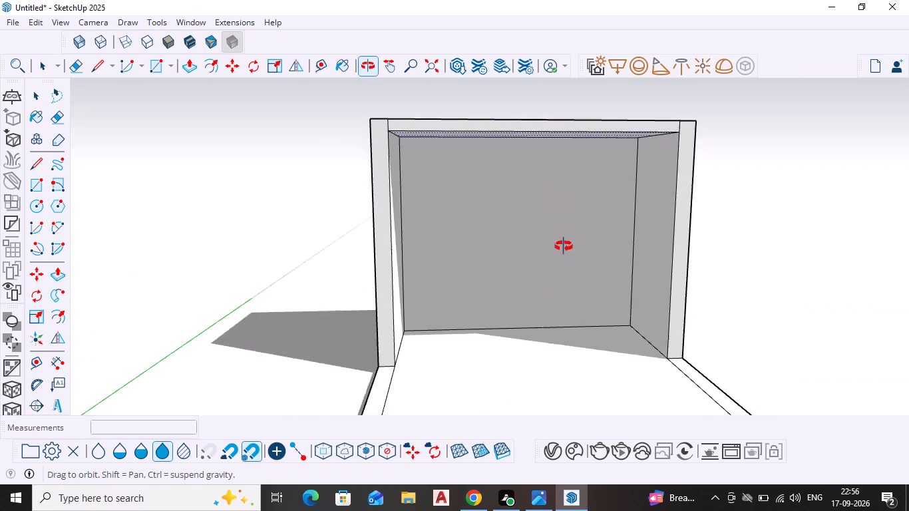
pyautogui.moveTo(564, 246); pyautogui.dragTo(563, 344, button='middle')
pyautogui.scroll(3, 550, 208)
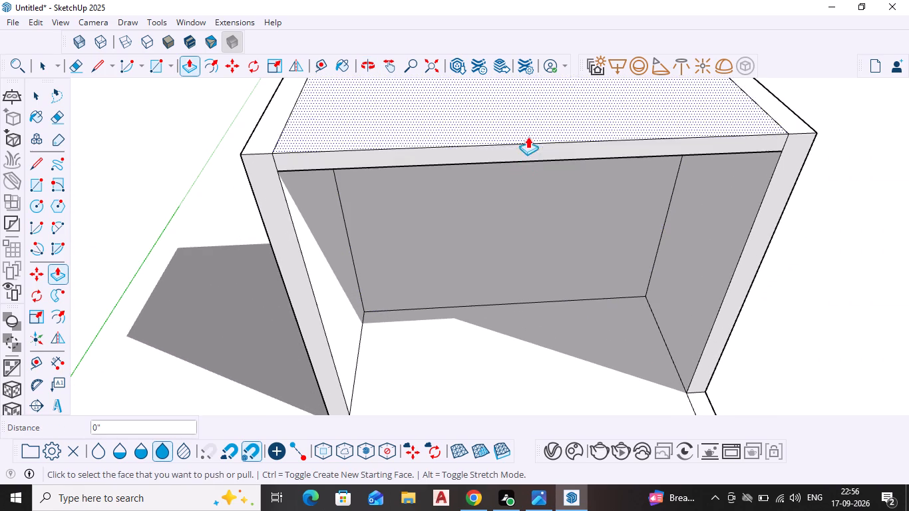
pyautogui.click(528, 146)
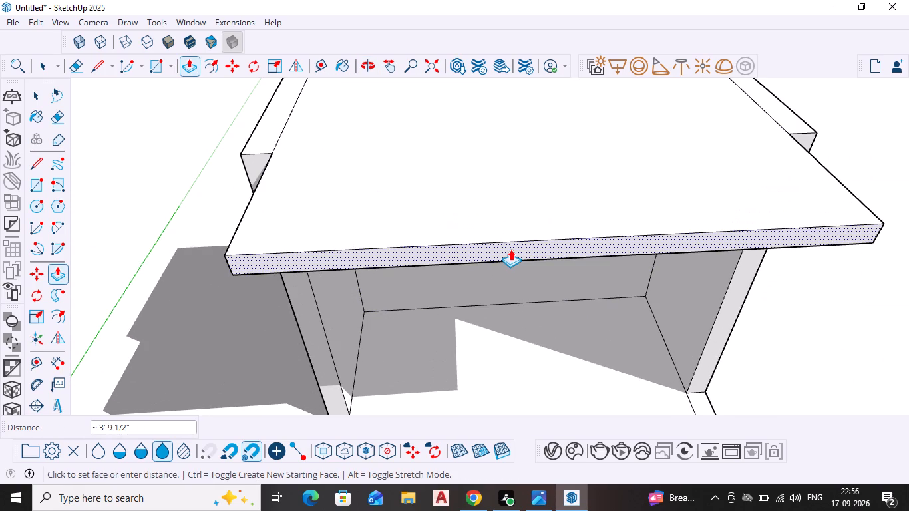
pyautogui.click(510, 249)
pyautogui.press('Escape')
# Examine the overhanging roof slab, its underside and the room's open front from several angles.
pyautogui.moveTo(711, 304); pyautogui.dragTo(671, 160, button='middle')
pyautogui.scroll(-3, 646, 155)
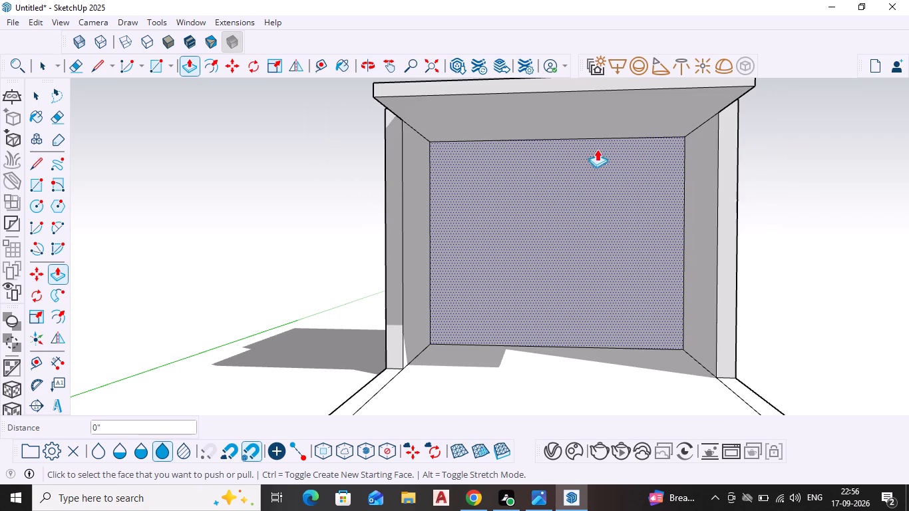
pyautogui.scroll(3, 594, 156)
pyautogui.press('Escape')
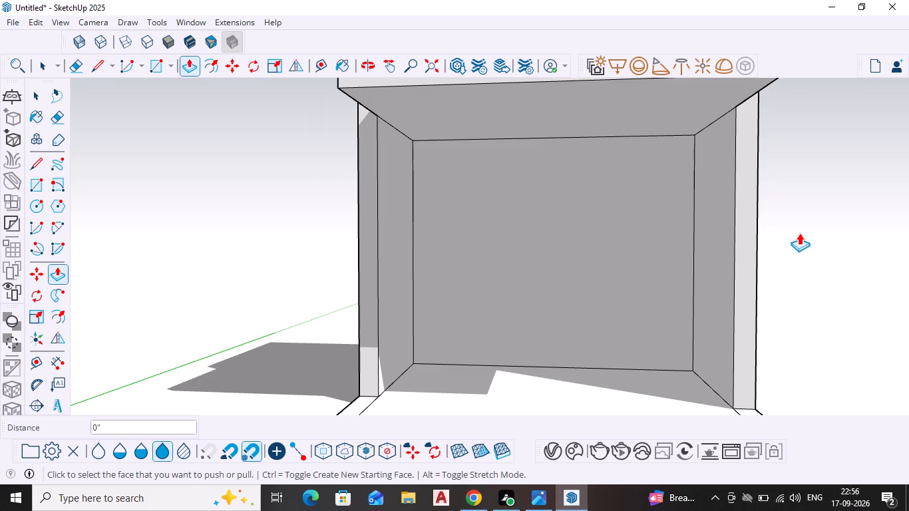
pyautogui.scroll(-4, 782, 222)
pyautogui.press('Escape')
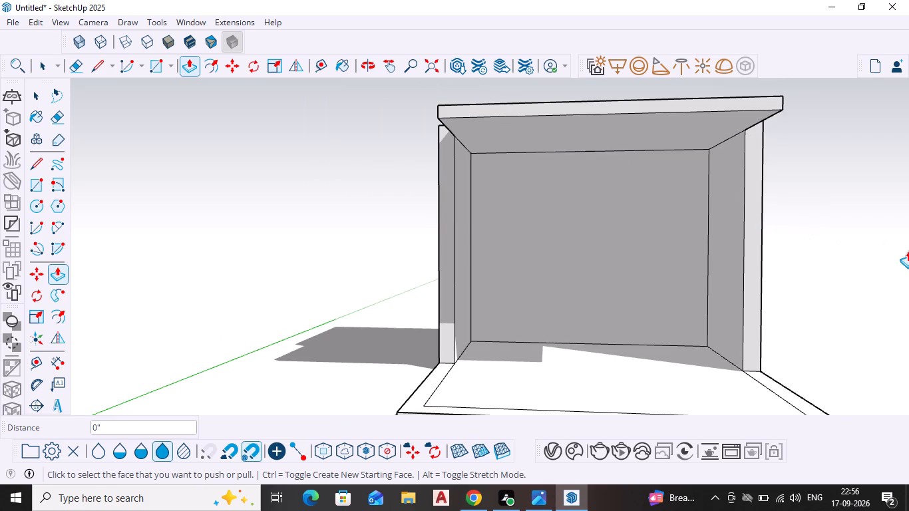
pyautogui.press('space')
pyautogui.moveTo(824, 190); pyautogui.dragTo(828, 199, button='middle')
pyautogui.scroll(-1, 733, 204)
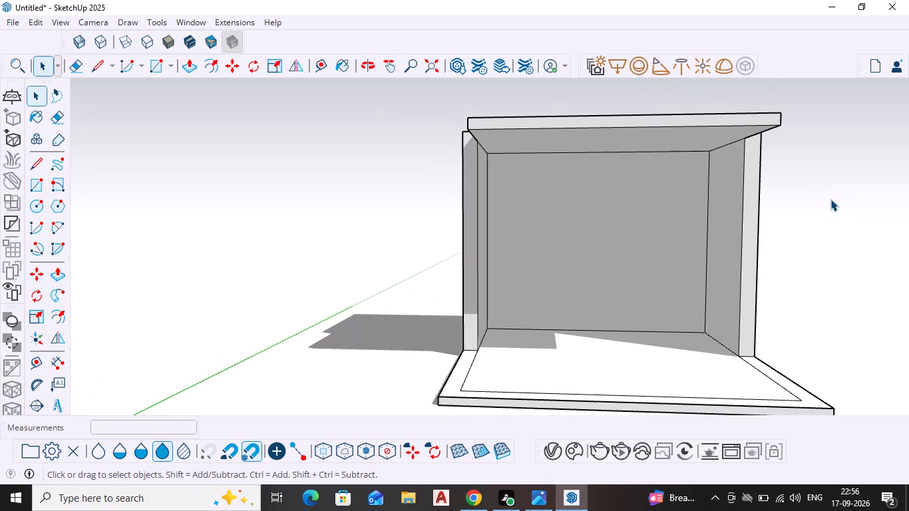
pyautogui.keyDown('shift'); pyautogui.moveTo(838, 182); pyautogui.dragTo(754, 210, button='middle'); pyautogui.keyUp('shift')
pyautogui.scroll(3, 604, 172)
pyautogui.moveTo(602, 164); pyautogui.dragTo(596, 167, button='middle')
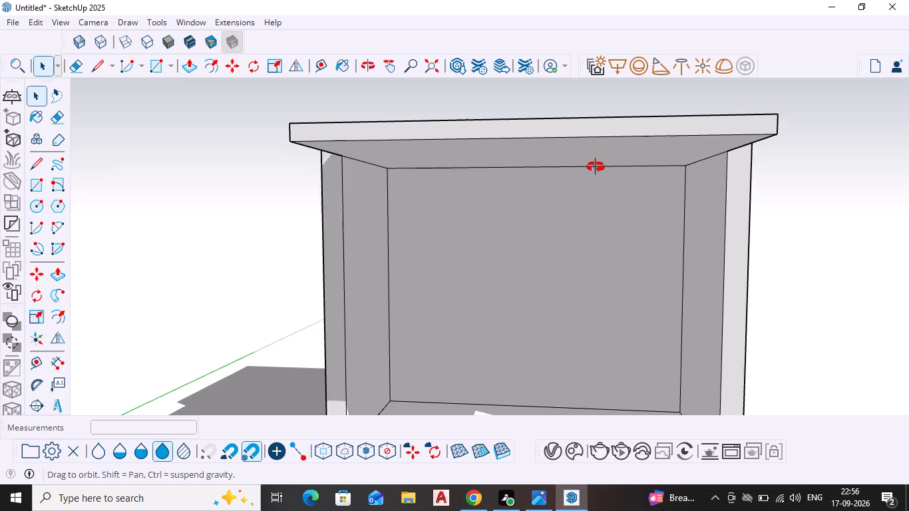
pyautogui.moveTo(596, 167); pyautogui.dragTo(617, 100, button='middle')
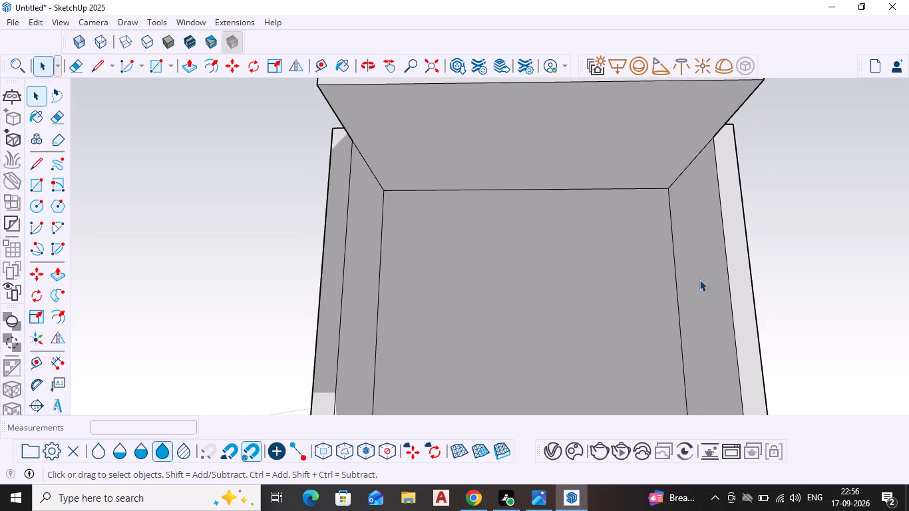
pyautogui.keyDown('shift'); pyautogui.moveTo(695, 285); pyautogui.dragTo(671, 331, button='middle'); pyautogui.keyUp('shift')
pyautogui.scroll(2, 503, 205)
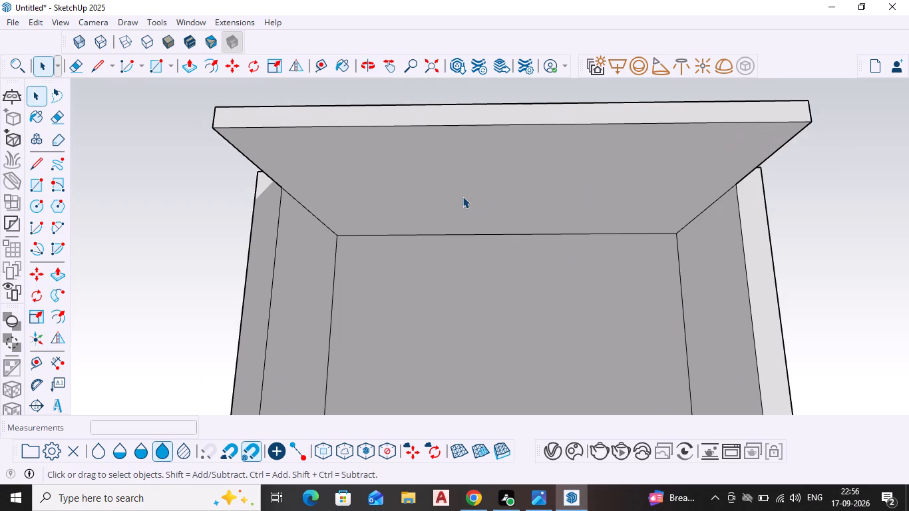
pyautogui.moveTo(440, 216); pyautogui.dragTo(444, 170, button='middle')
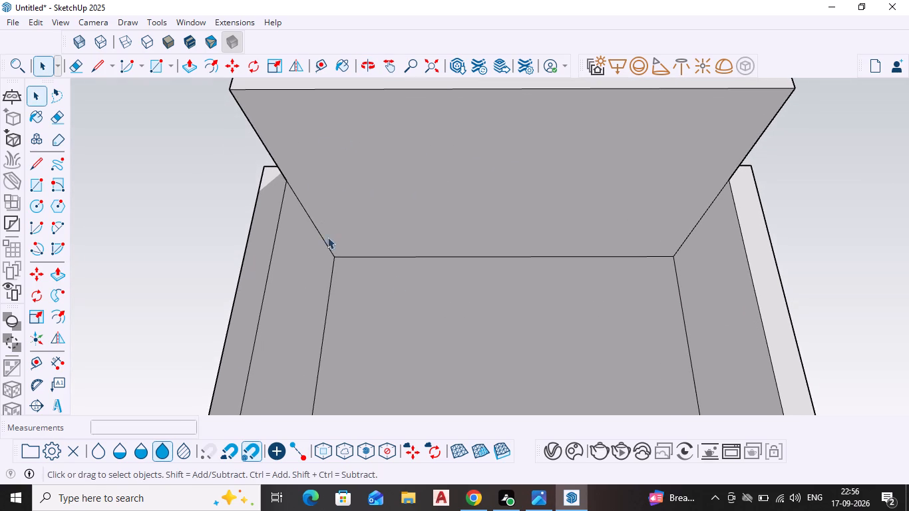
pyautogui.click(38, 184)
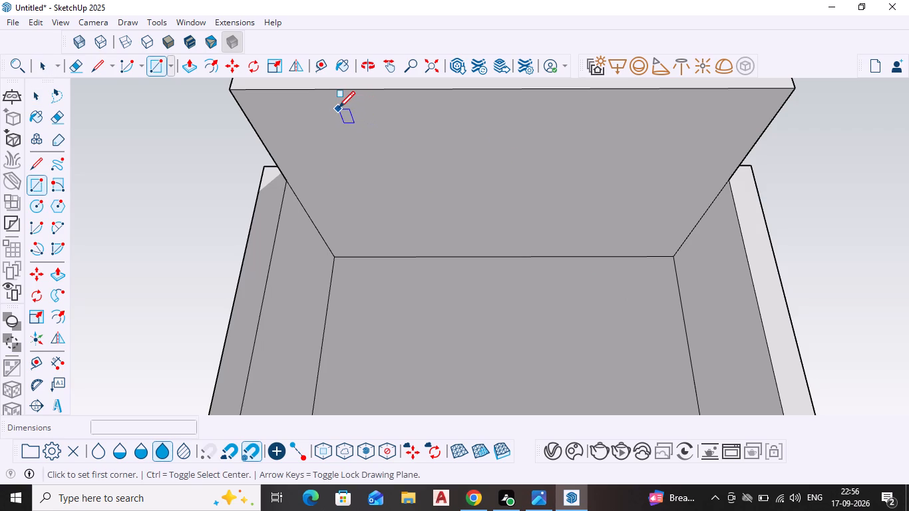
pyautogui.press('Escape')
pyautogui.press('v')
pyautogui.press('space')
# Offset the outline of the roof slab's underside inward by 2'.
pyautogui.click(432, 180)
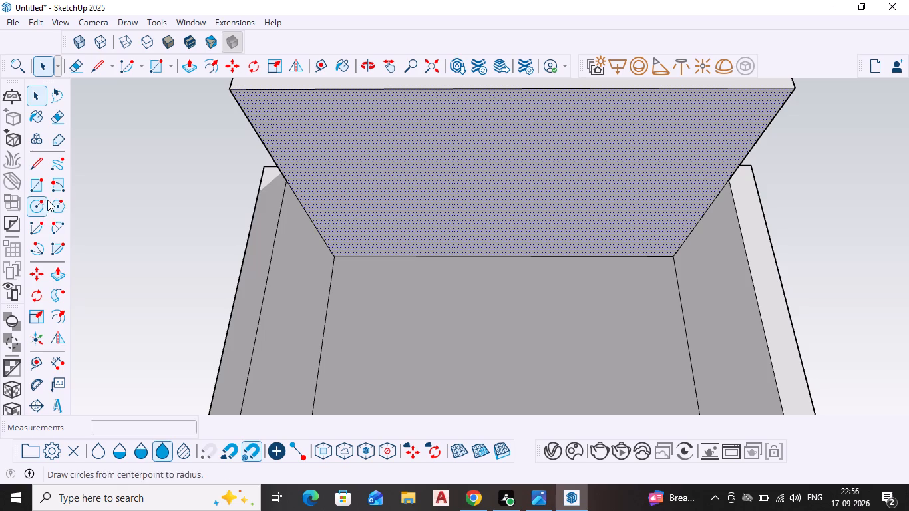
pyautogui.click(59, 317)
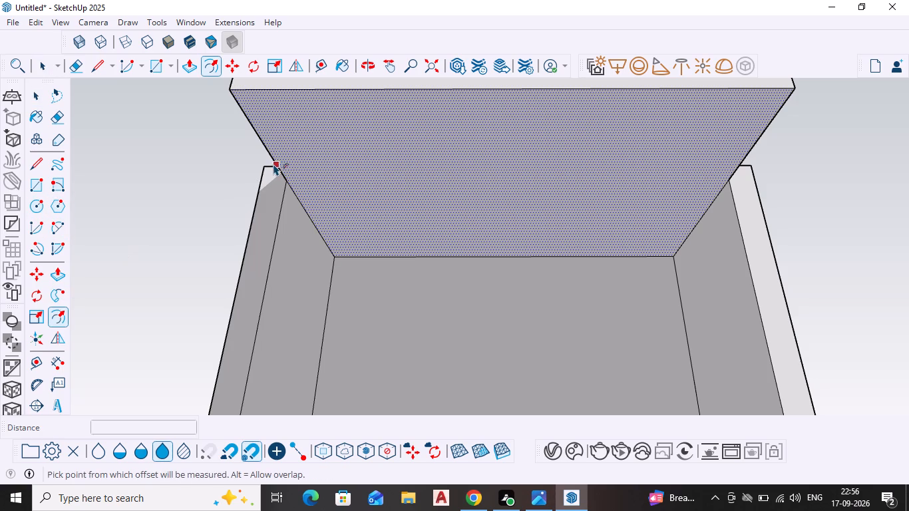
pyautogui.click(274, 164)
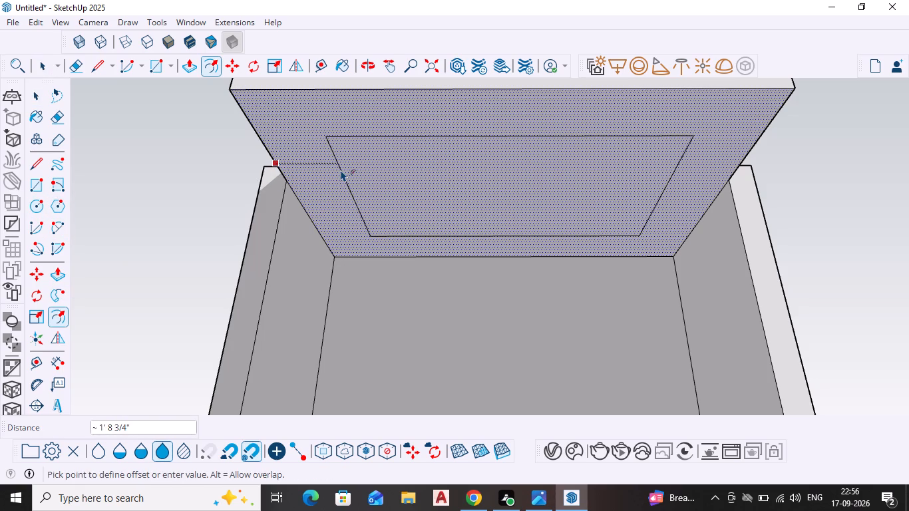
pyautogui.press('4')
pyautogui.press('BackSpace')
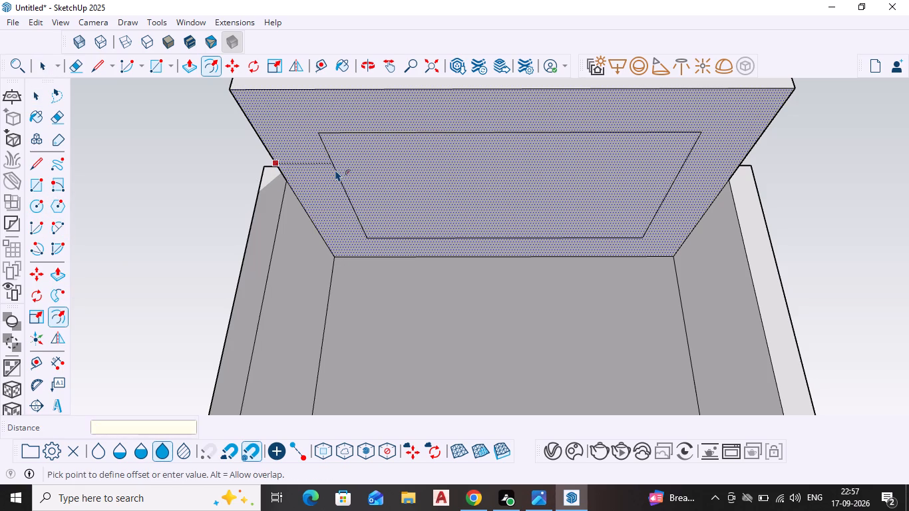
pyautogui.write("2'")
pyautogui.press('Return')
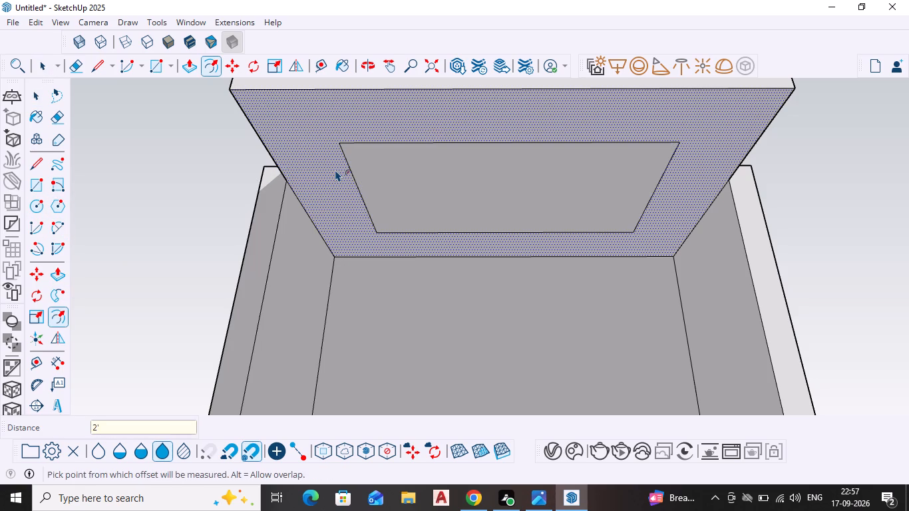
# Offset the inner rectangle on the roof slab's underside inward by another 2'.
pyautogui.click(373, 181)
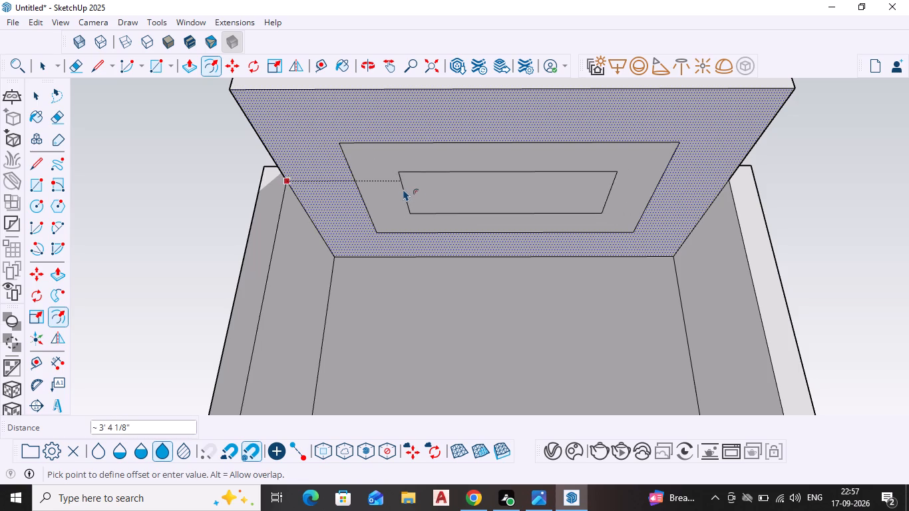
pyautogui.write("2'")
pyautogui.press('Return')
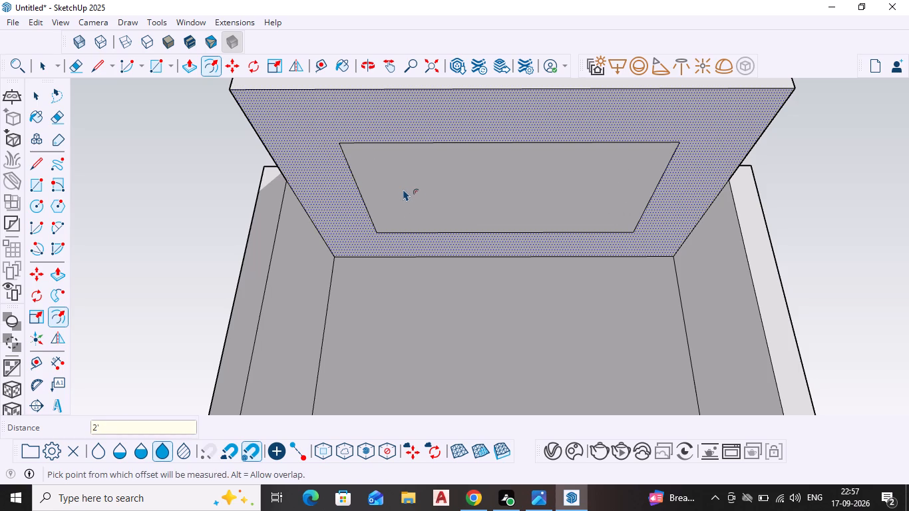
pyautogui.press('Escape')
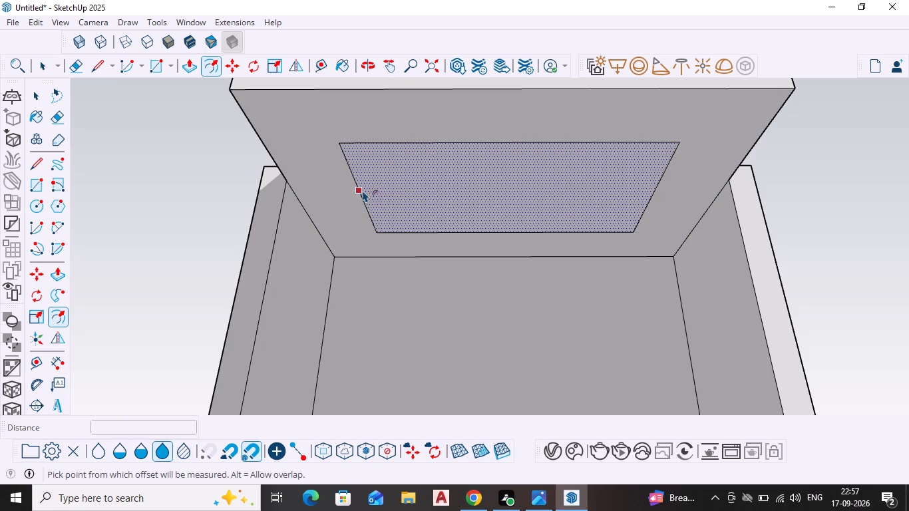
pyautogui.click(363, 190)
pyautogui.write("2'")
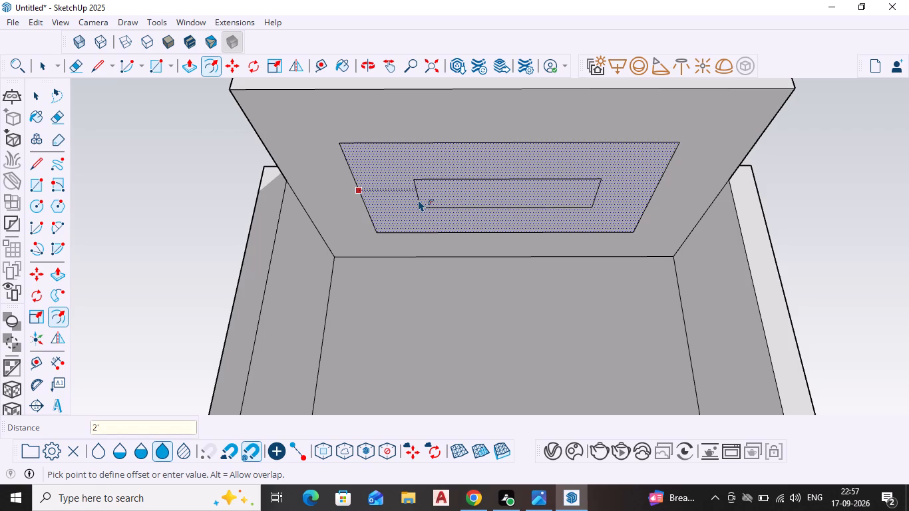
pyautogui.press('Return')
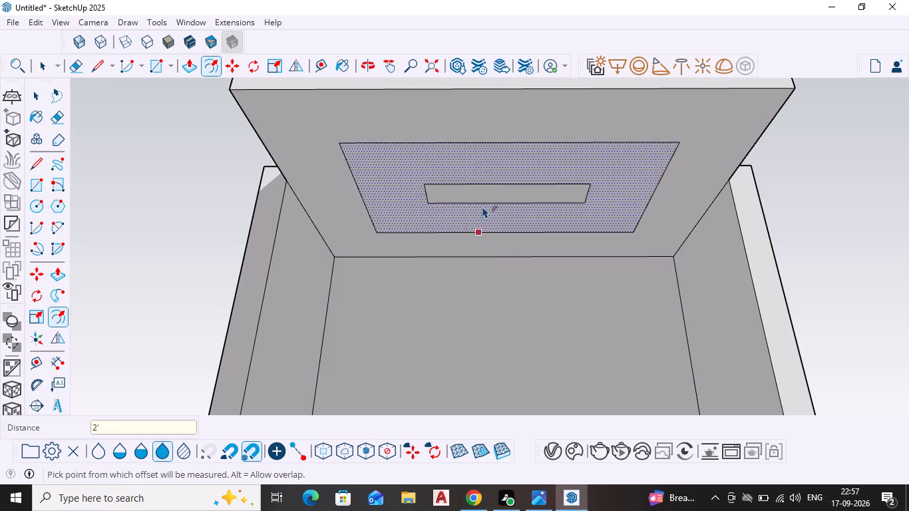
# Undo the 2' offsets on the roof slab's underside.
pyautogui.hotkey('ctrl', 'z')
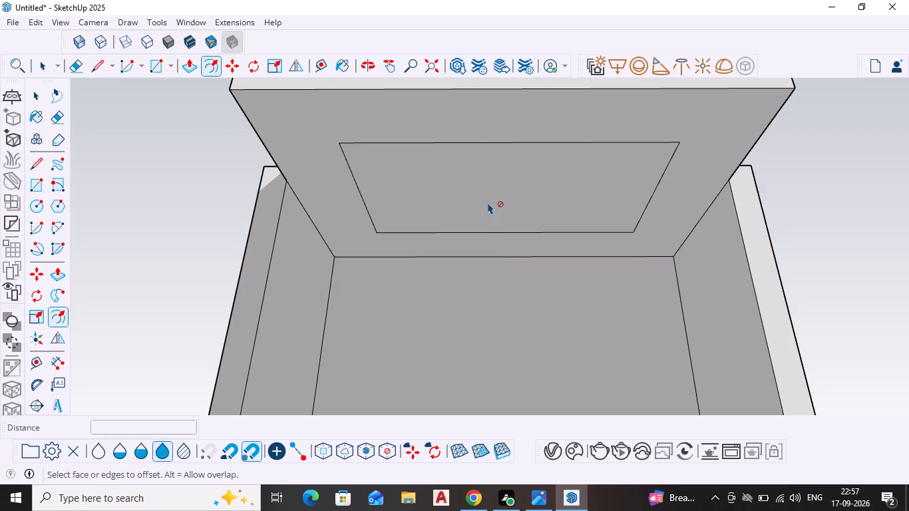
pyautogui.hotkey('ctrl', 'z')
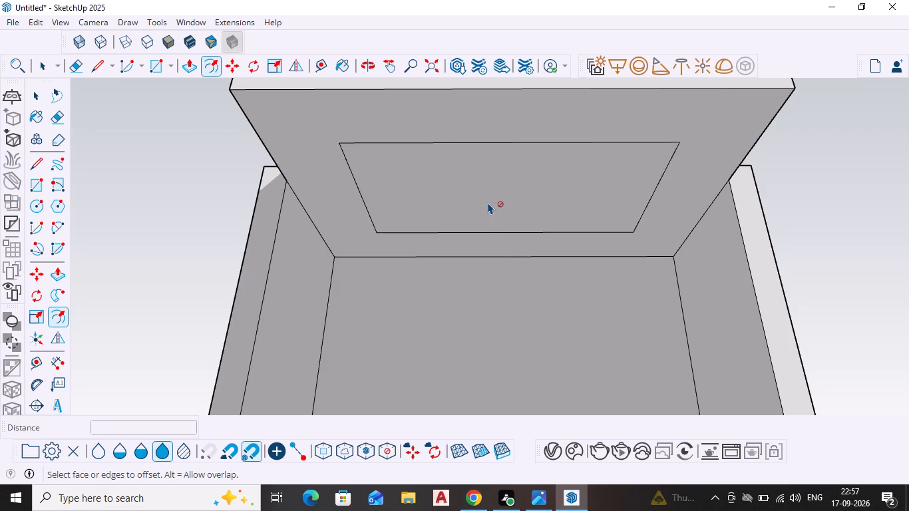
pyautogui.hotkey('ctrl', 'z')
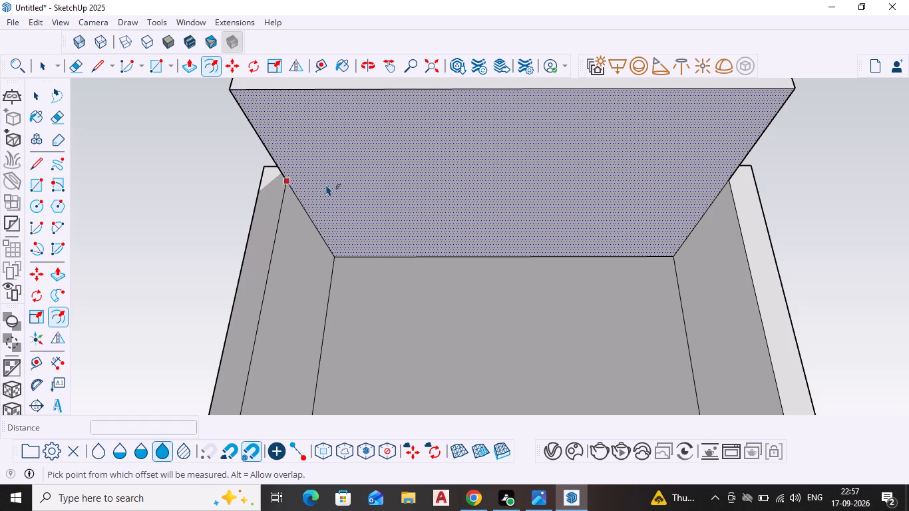
# Offset the outline of the roof slab's underside inward by 1'.
pyautogui.click(301, 184)
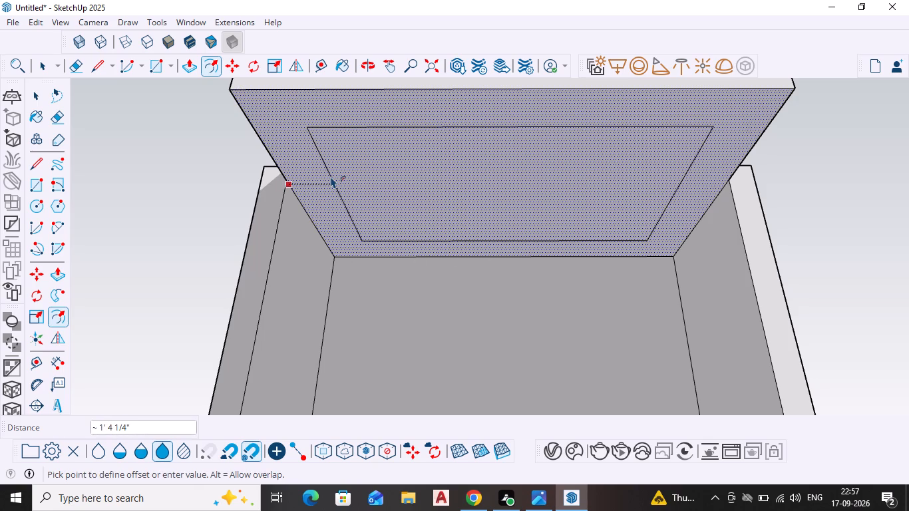
pyautogui.write("1'")
pyautogui.press('Return')
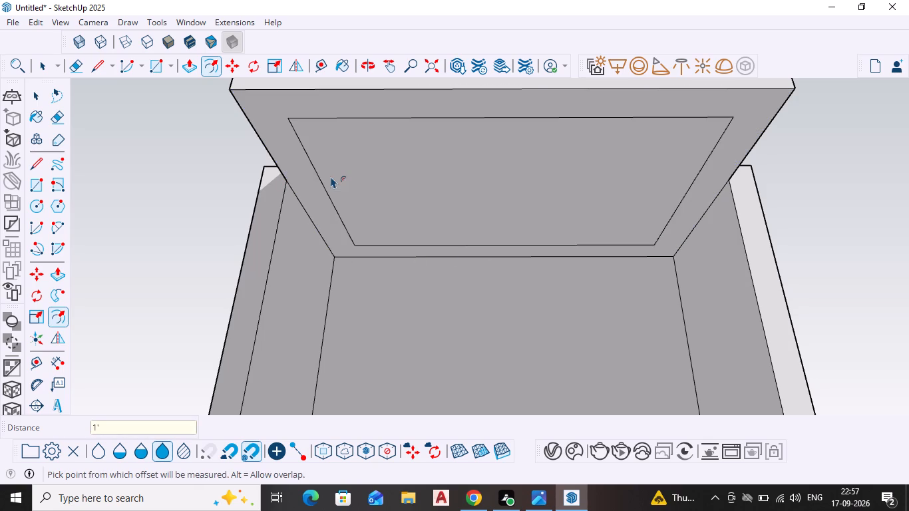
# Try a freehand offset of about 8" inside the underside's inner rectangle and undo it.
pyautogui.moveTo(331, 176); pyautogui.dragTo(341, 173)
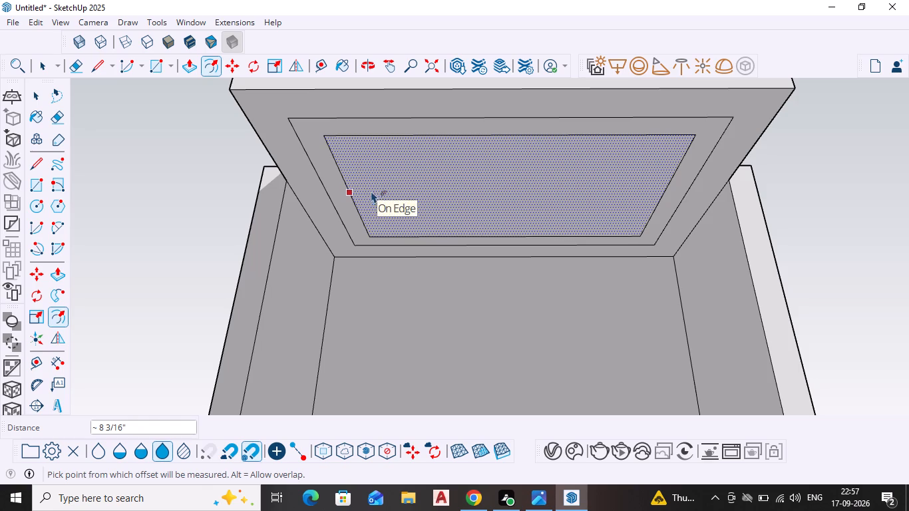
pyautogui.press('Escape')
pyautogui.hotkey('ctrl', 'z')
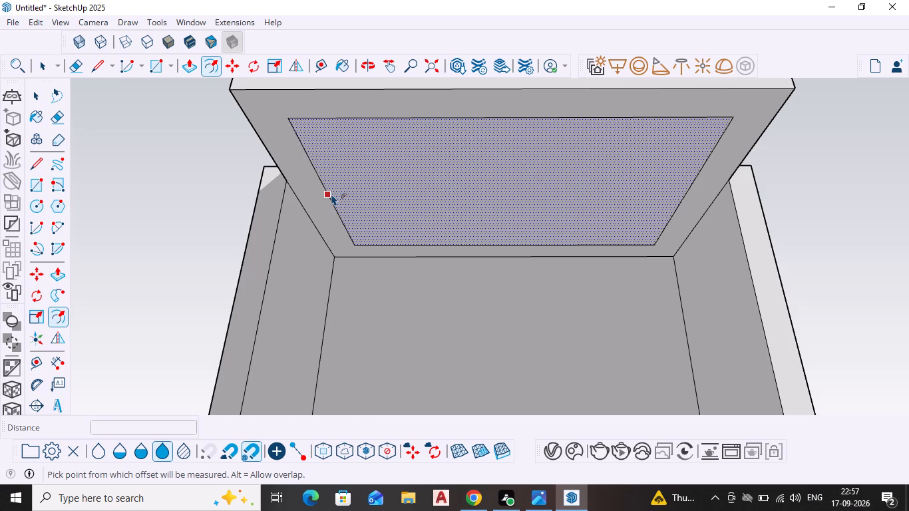
# Offset the inner rectangle on the roof slab's underside inward by 2' to outline a central ceiling panel.
pyautogui.click(331, 194)
pyautogui.write("2'")
pyautogui.press('Return')
pyautogui.moveTo(546, 228); pyautogui.dragTo(556, 128, button='middle')
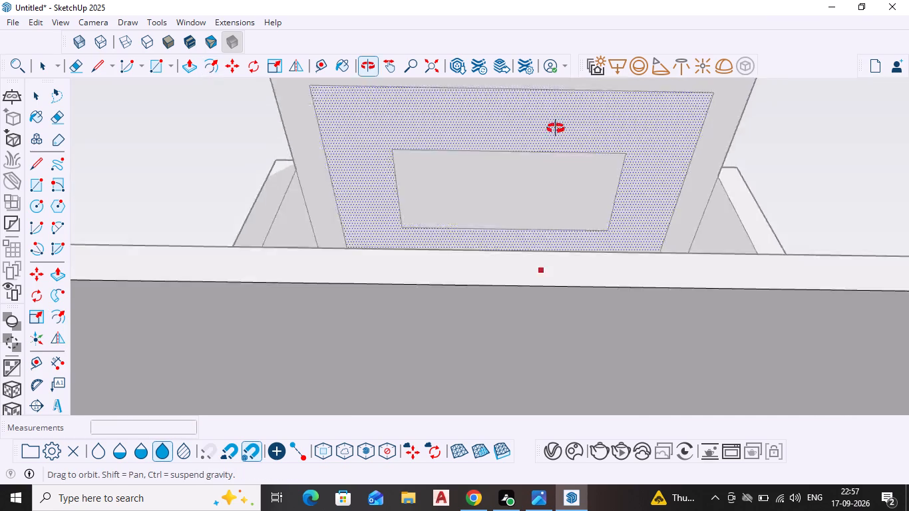
pyautogui.moveTo(556, 128); pyautogui.dragTo(540, 244, button='middle')
pyautogui.press('Escape')
pyautogui.press('space')
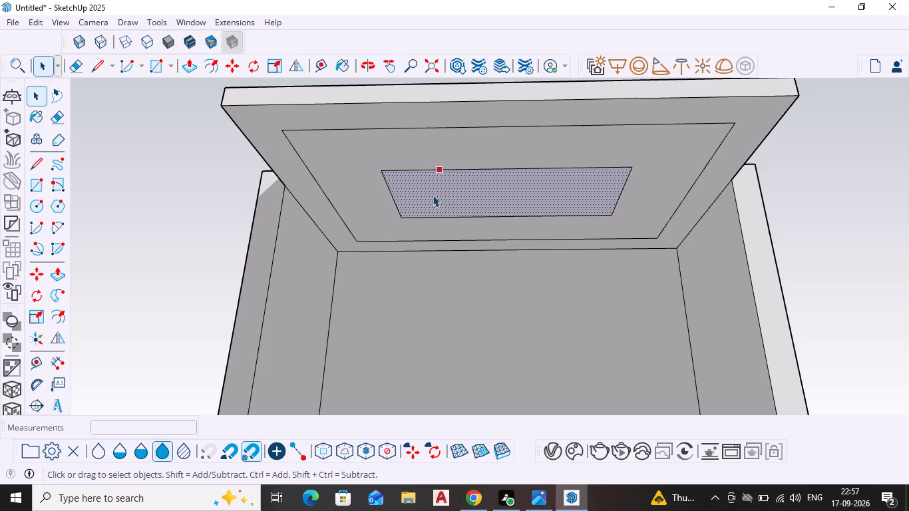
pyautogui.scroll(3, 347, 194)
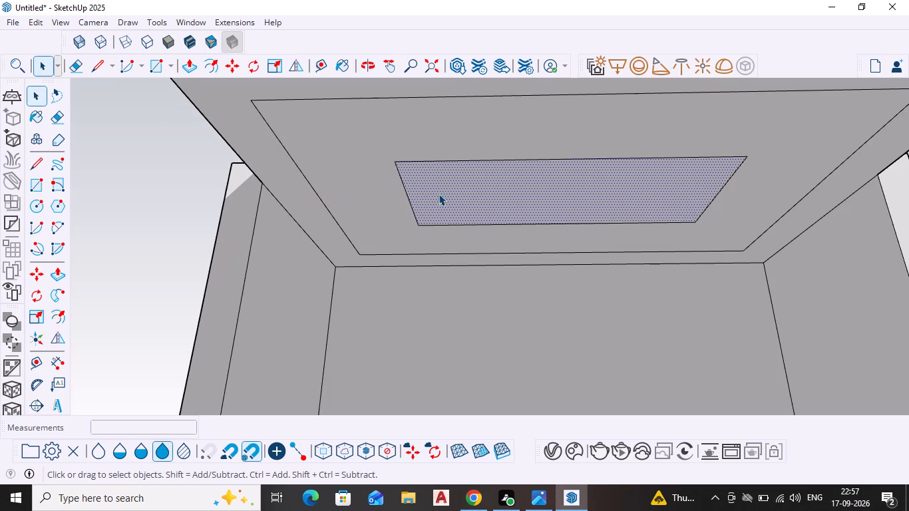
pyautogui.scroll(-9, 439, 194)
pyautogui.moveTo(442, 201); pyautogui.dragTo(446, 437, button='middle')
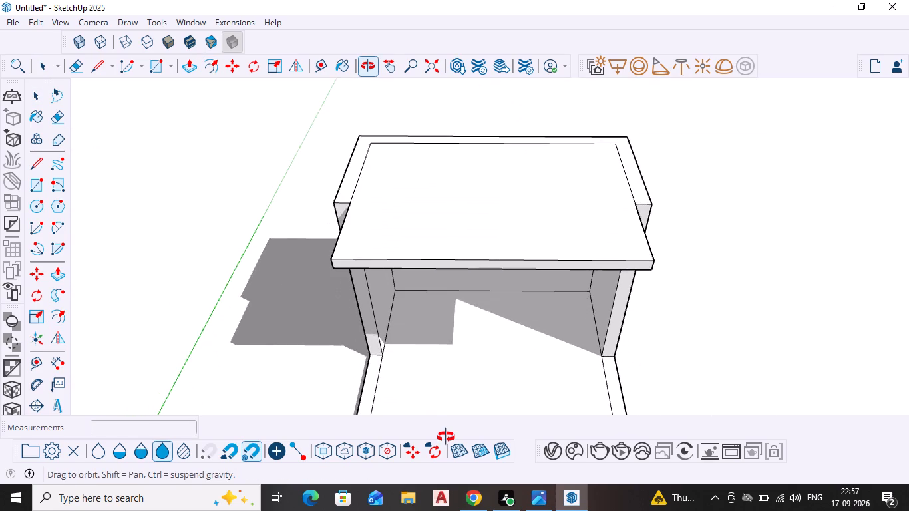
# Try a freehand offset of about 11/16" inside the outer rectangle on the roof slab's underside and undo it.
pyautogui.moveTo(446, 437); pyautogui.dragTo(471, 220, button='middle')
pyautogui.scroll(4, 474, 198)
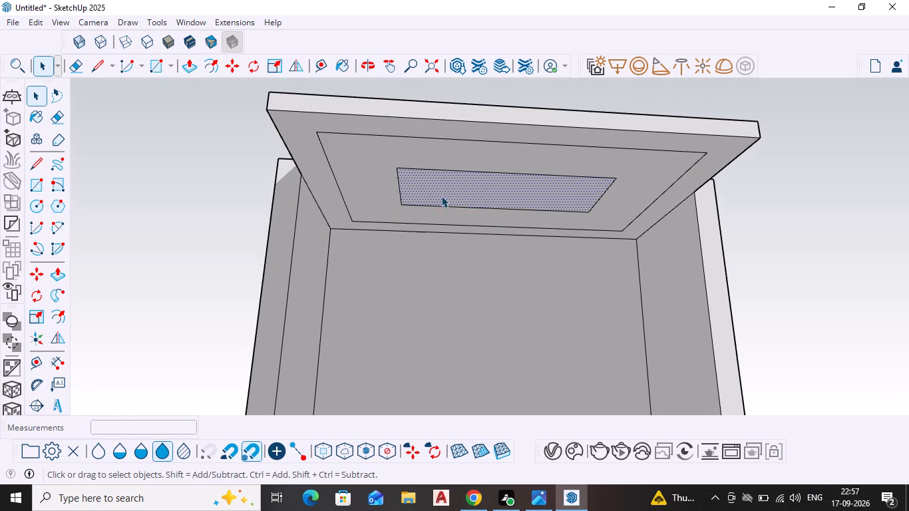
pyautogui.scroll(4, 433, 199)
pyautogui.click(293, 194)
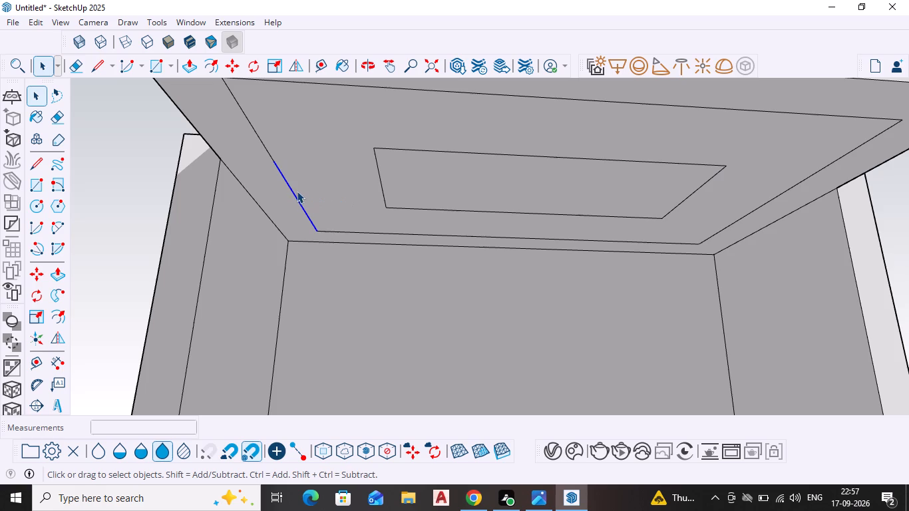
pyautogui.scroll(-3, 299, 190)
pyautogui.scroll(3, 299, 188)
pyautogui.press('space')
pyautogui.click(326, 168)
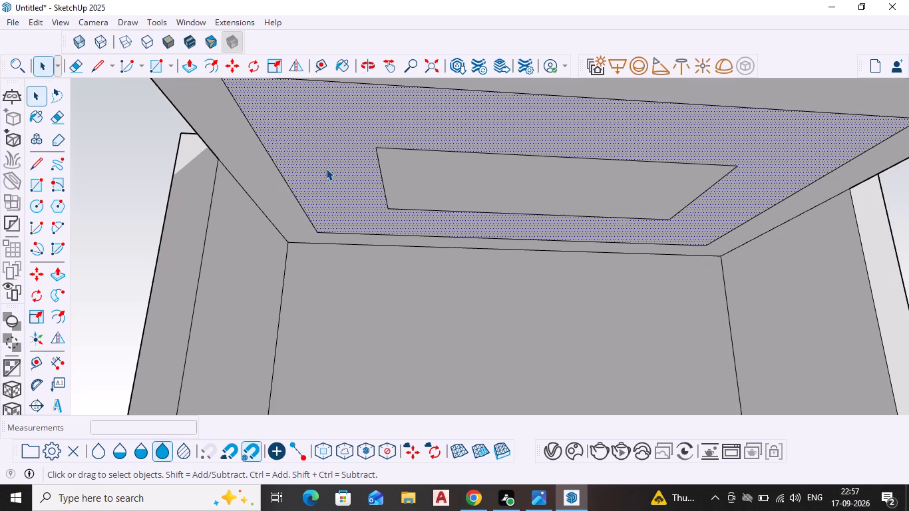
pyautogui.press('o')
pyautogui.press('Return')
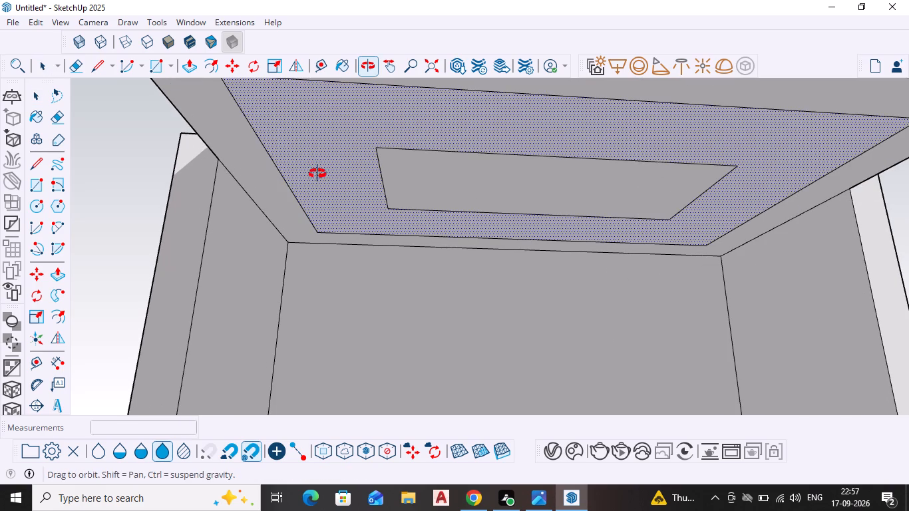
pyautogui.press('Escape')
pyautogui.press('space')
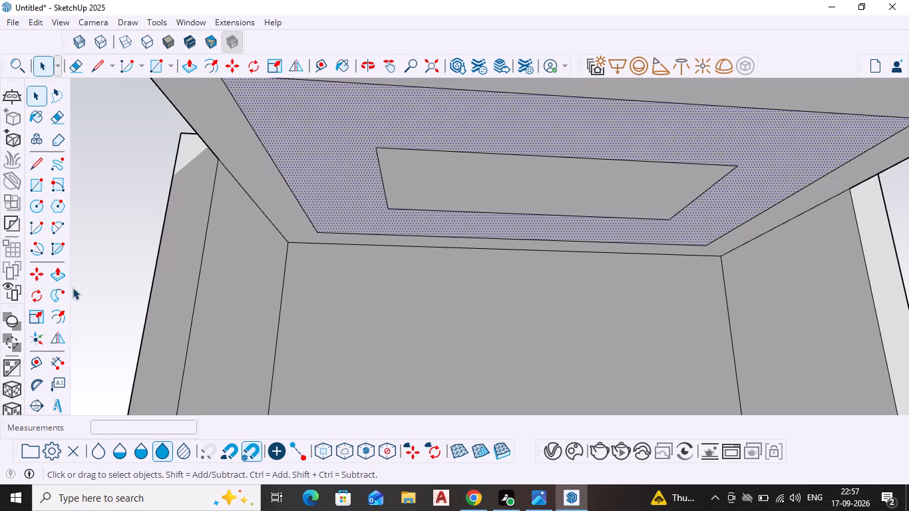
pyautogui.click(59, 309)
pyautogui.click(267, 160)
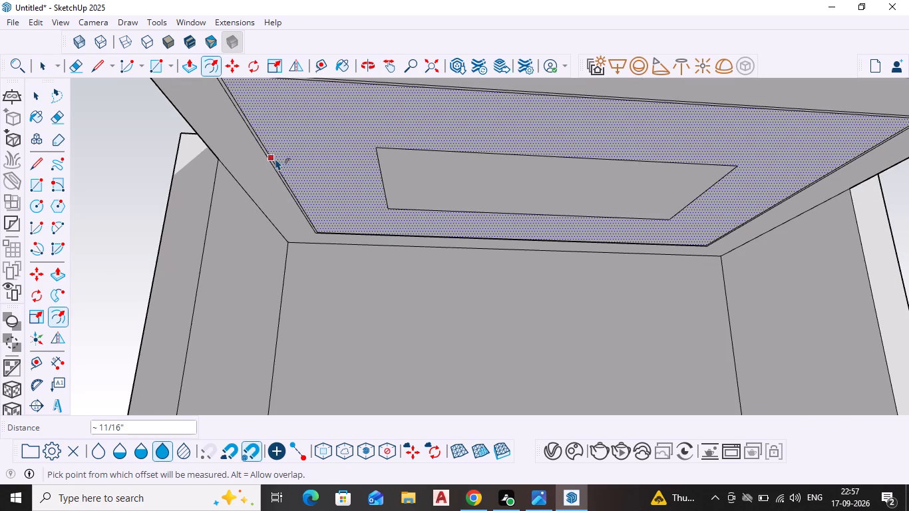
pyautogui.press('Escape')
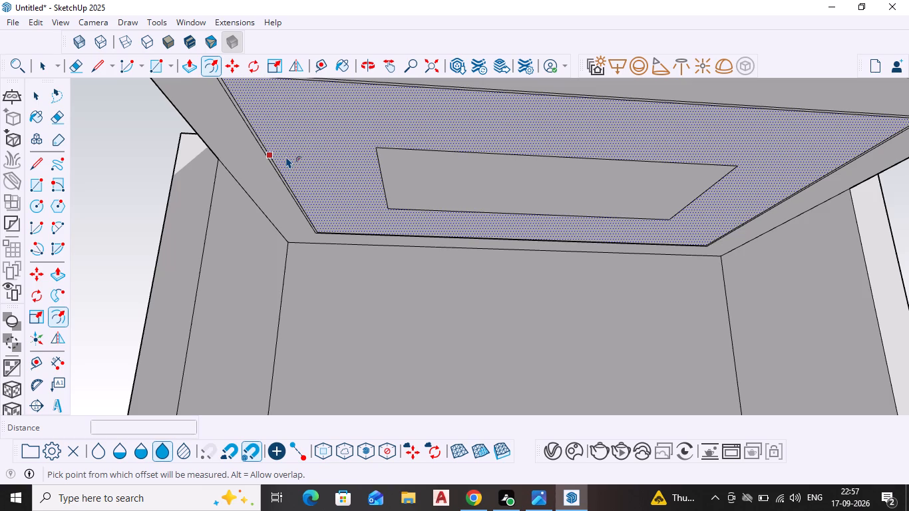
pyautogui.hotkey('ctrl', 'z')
# Offset the outer rectangle on the roof slab's underside inward by 3" to outline a narrow border band.
pyautogui.click(273, 152)
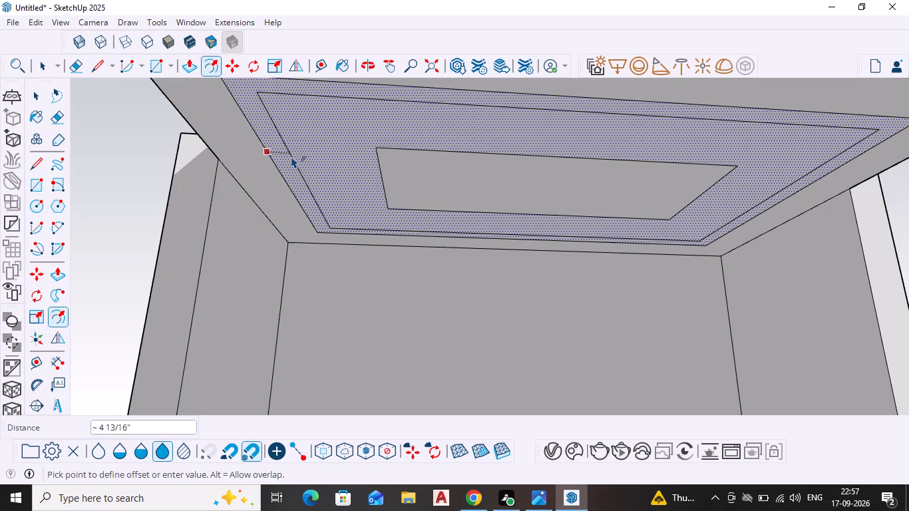
pyautogui.write('3"')
pyautogui.press('Return')
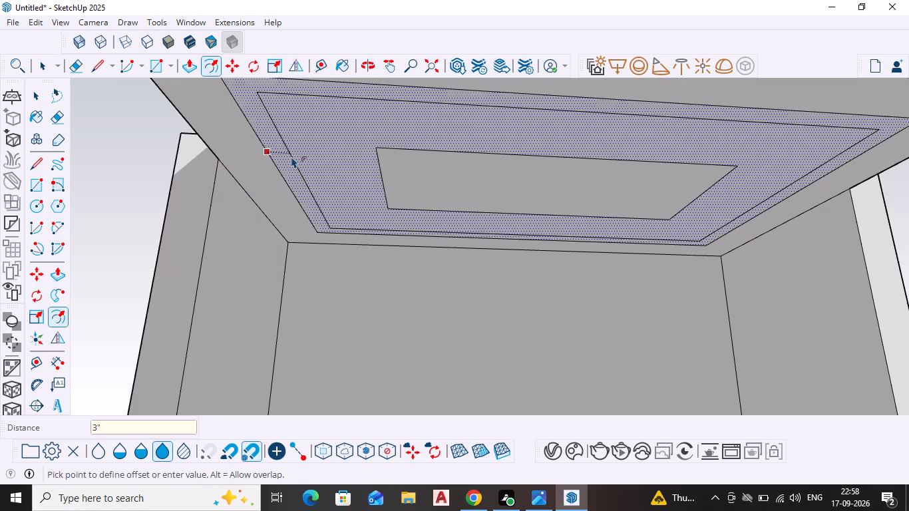
# Offset the central ceiling panel's outline inward freehand by about 4 3/4" to form a frame.
pyautogui.click(399, 172)
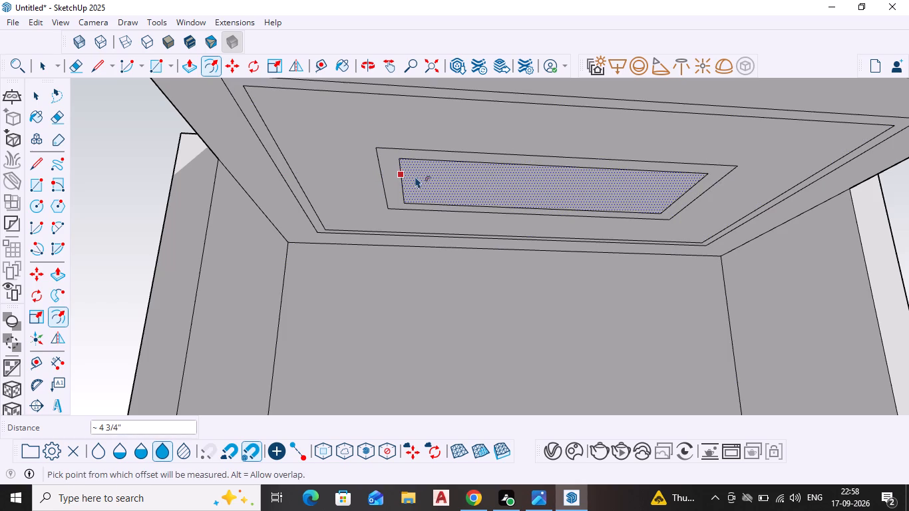
pyautogui.click(433, 181)
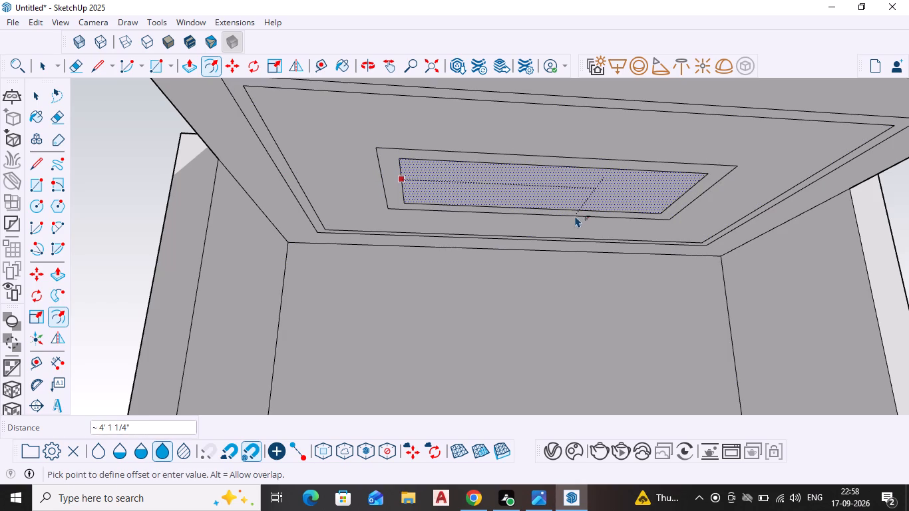
pyautogui.press('Escape')
# Push/Pull the 3" border band on the ceiling downward by 1".
pyautogui.moveTo(544, 222); pyautogui.dragTo(520, 275, button='middle')
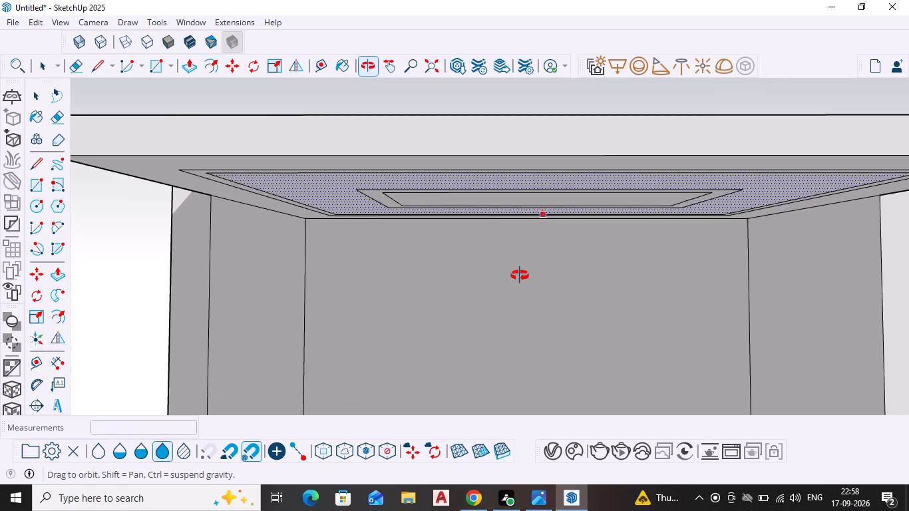
pyautogui.moveTo(520, 275); pyautogui.dragTo(525, 256, button='middle')
pyautogui.press('space')
pyautogui.scroll(2, 256, 163)
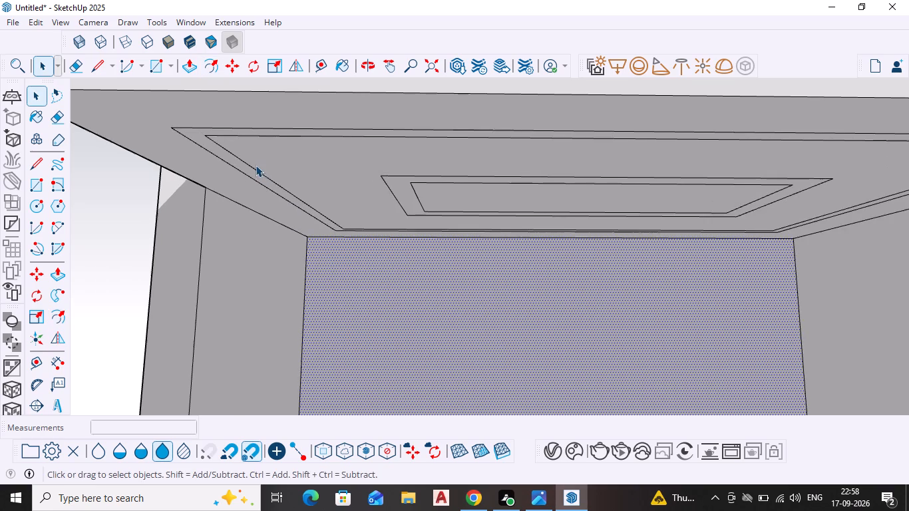
pyautogui.scroll(6, 276, 179)
pyautogui.click(246, 176)
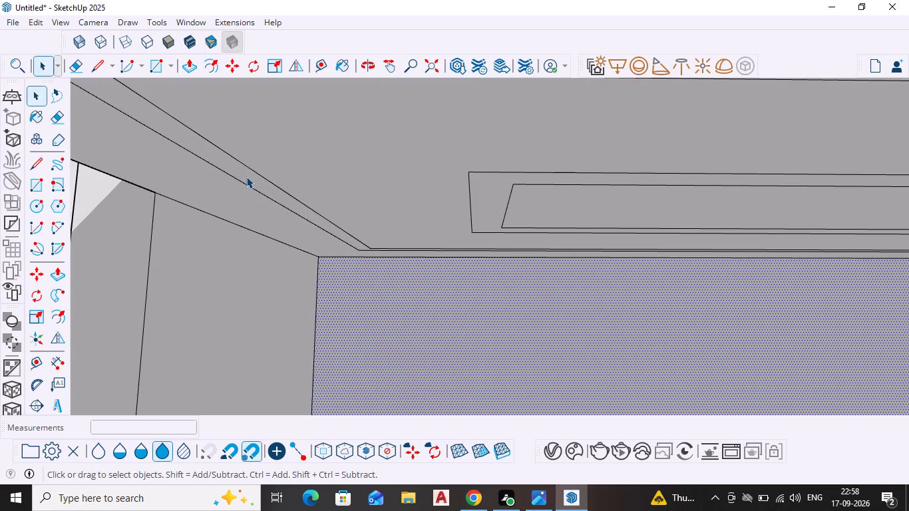
pyautogui.press('p')
pyautogui.press('Return')
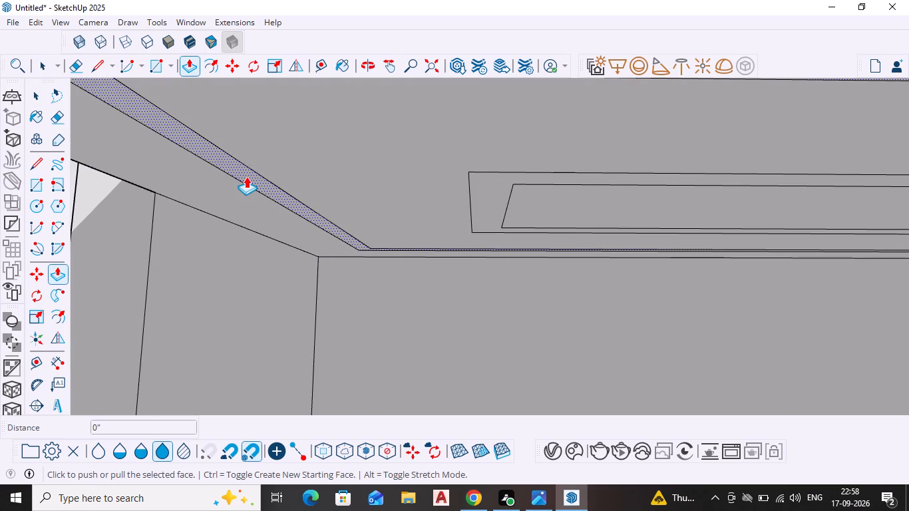
pyautogui.click(246, 172)
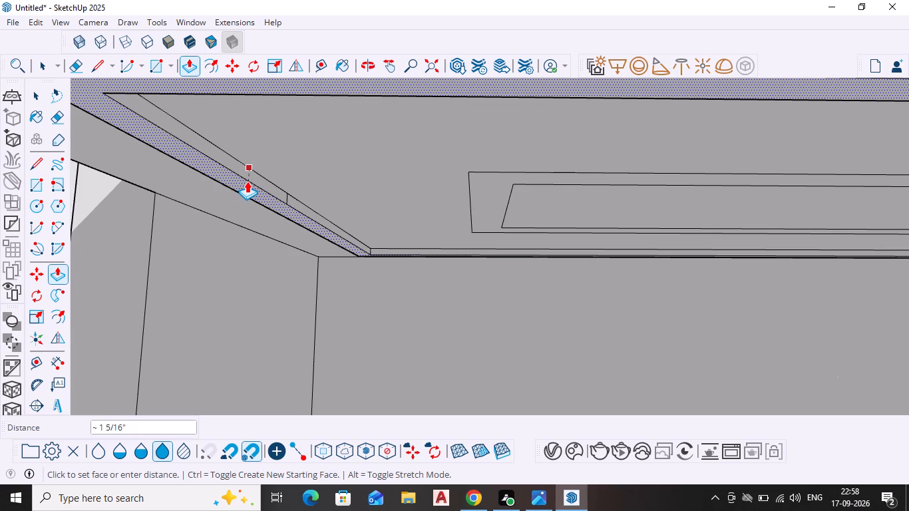
pyautogui.press('1')
pyautogui.hotkey('shift', '"')
pyautogui.press('Return')
# Push/Pull the frame around the central ceiling panel downward by 1".
pyautogui.moveTo(475, 245); pyautogui.dragTo(470, 252, button='middle')
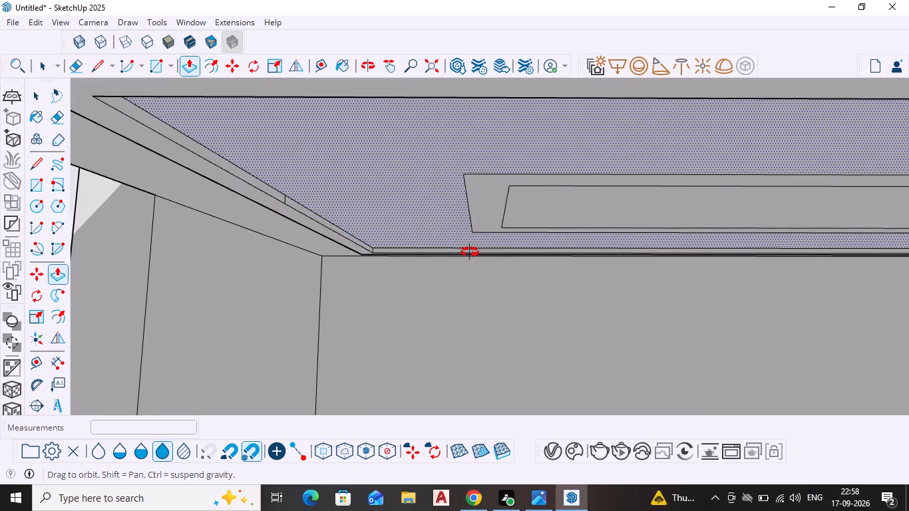
pyautogui.moveTo(470, 252); pyautogui.dragTo(475, 222, button='middle')
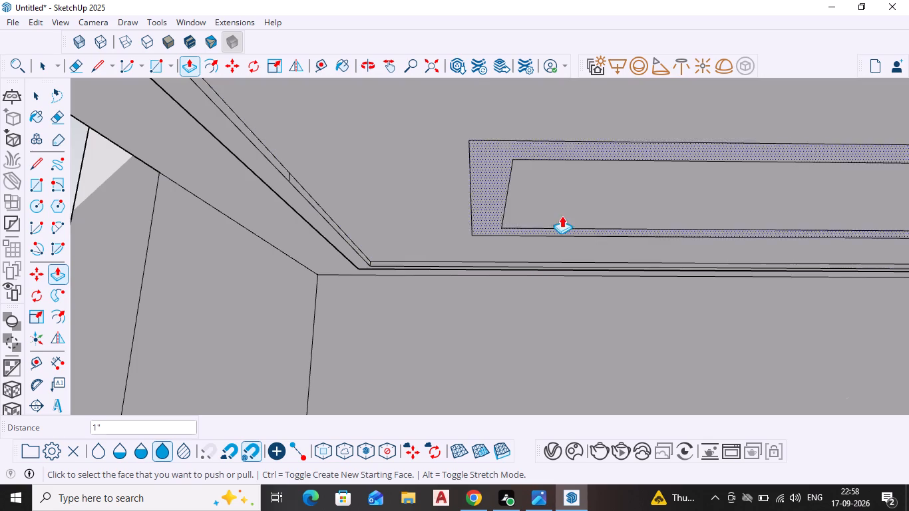
pyautogui.click(485, 187)
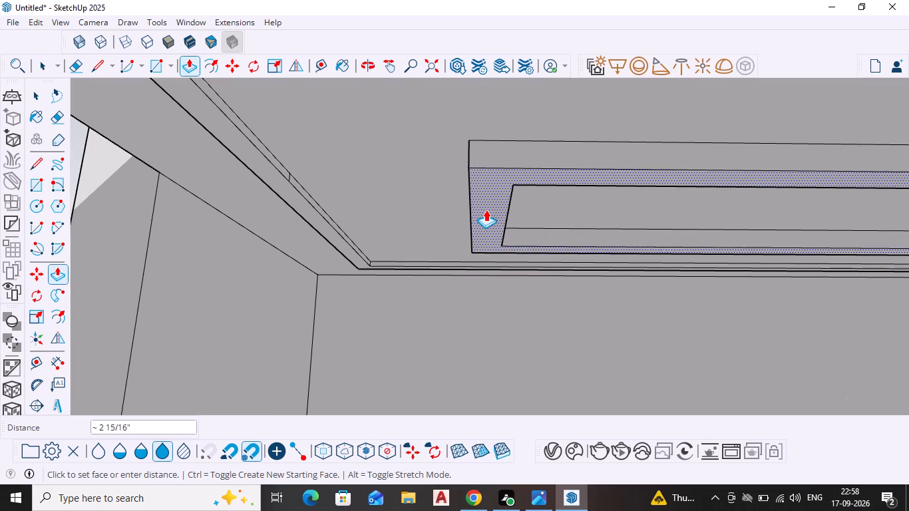
pyautogui.write('1"')
pyautogui.press('Return')
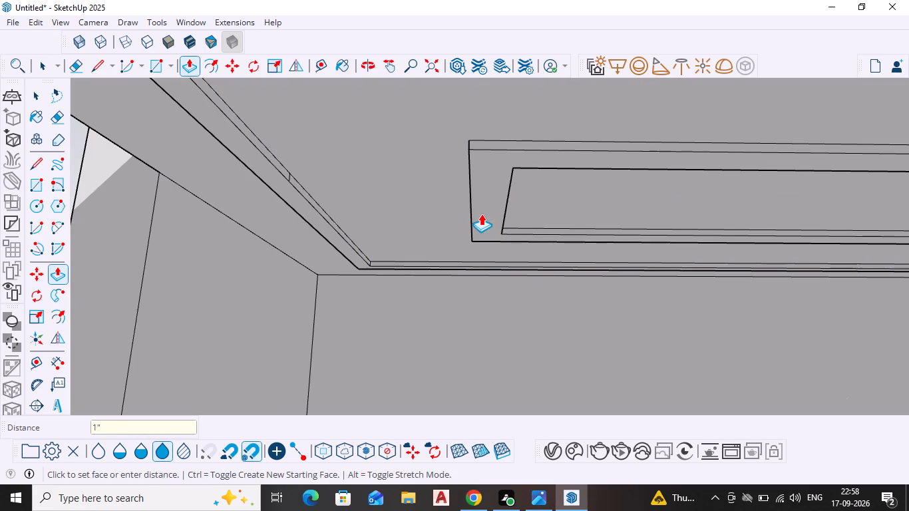
# Push/Pull the outer border band on the ceiling down by another 1".
pyautogui.scroll(-3, 581, 258)
pyautogui.moveTo(576, 257); pyautogui.dragTo(516, 303, button='middle')
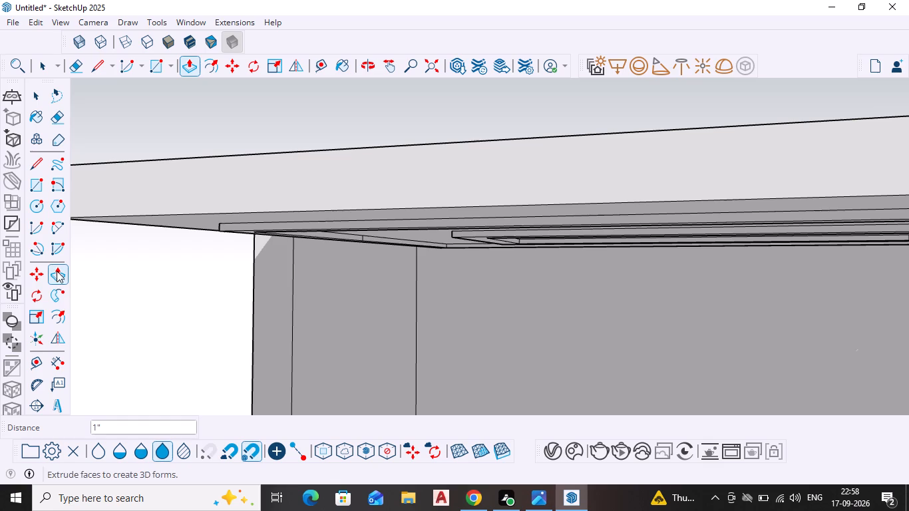
pyautogui.moveTo(601, 302); pyautogui.dragTo(591, 183, button='middle')
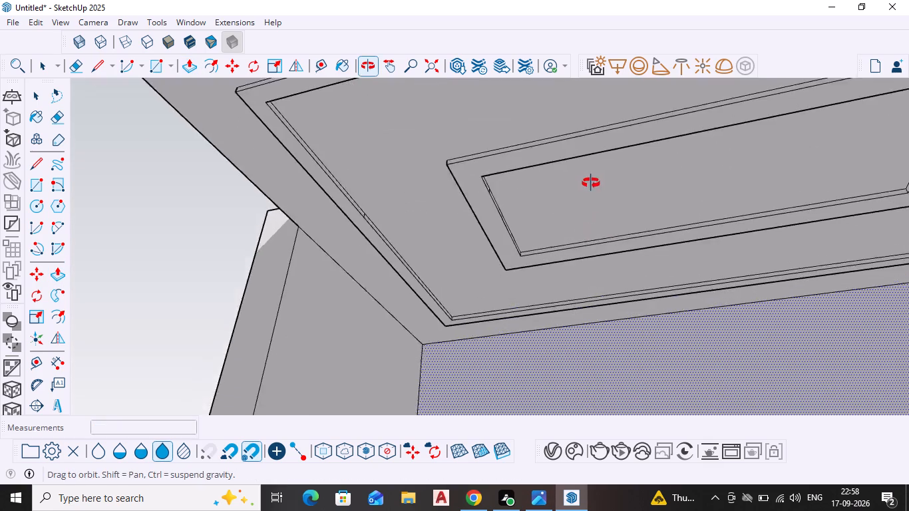
pyautogui.moveTo(591, 183); pyautogui.dragTo(582, 216, button='middle')
pyautogui.scroll(-1, 614, 216)
pyautogui.scroll(4, 352, 163)
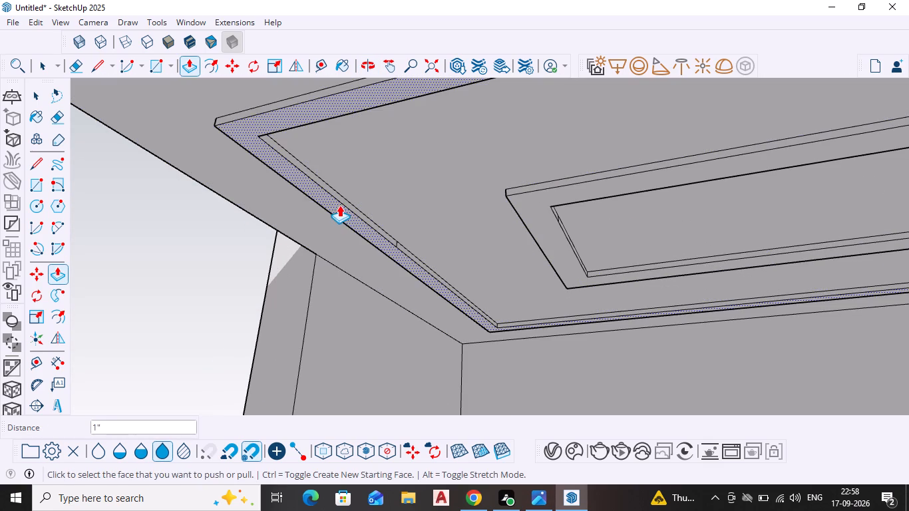
pyautogui.click(339, 205)
pyautogui.write('1"')
pyautogui.press('Return')
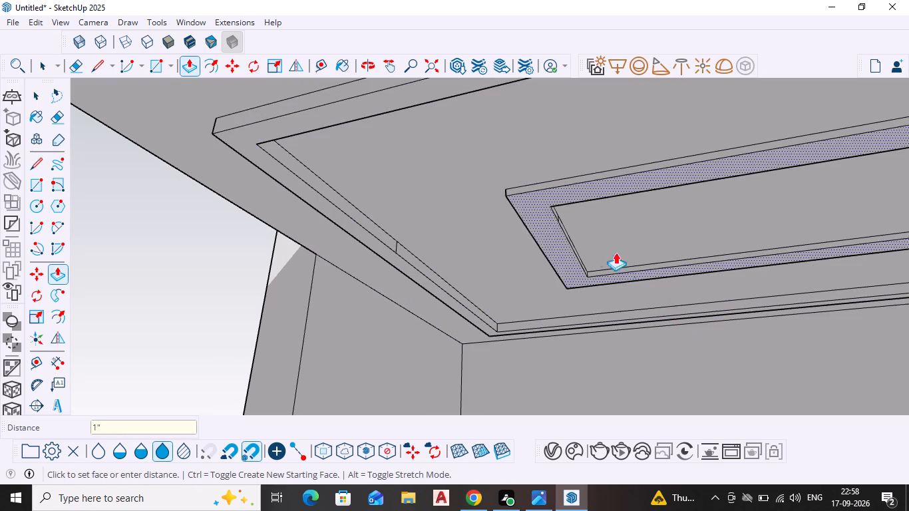
# Push/Pull the central panel's frame down by another 1", referencing the outer border band's depth.
pyautogui.click(551, 235)
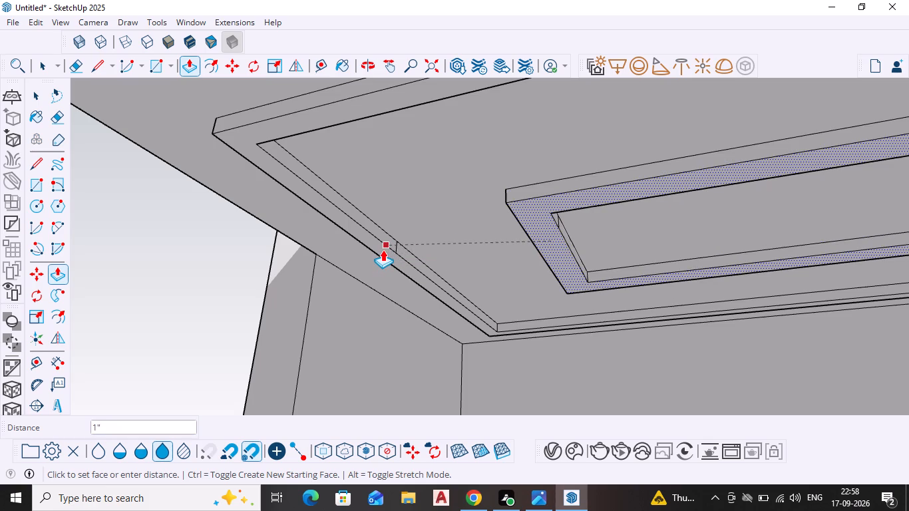
pyautogui.scroll(3, 381, 250)
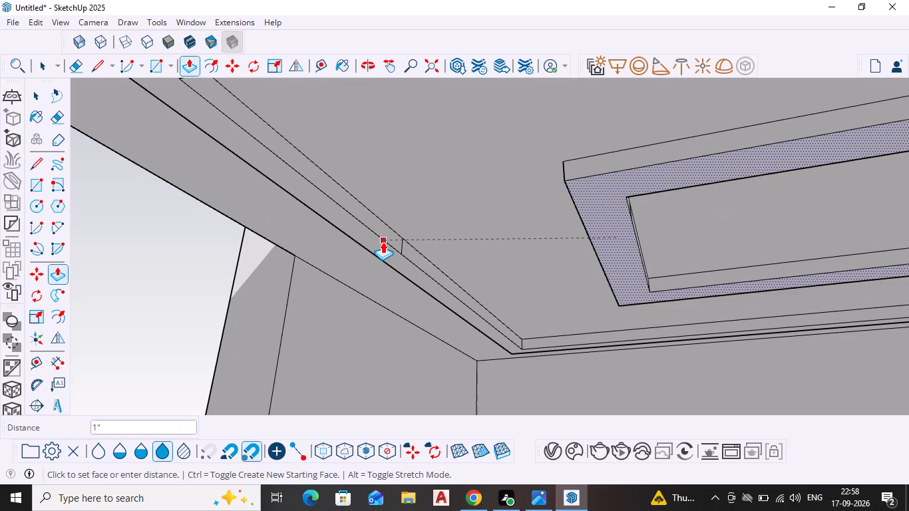
pyautogui.click(383, 242)
pyautogui.press('Escape')
# Examine the two ceiling frames beneath the roof slab from several angles and up close along the outer band.
pyautogui.scroll(-3, 741, 241)
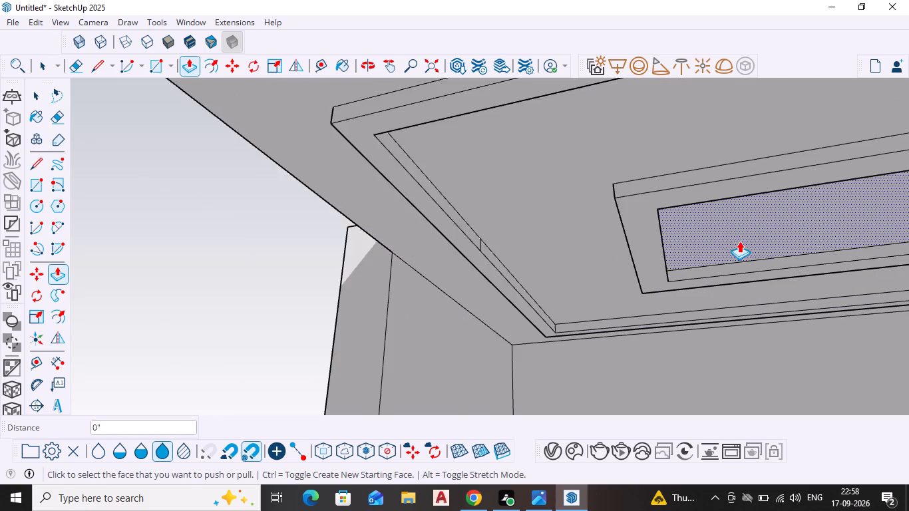
pyautogui.scroll(-1, 739, 241)
pyautogui.moveTo(738, 242); pyautogui.dragTo(568, 305, button='middle')
pyautogui.scroll(-7, 587, 256)
pyautogui.moveTo(589, 247); pyautogui.dragTo(743, 351, button='middle')
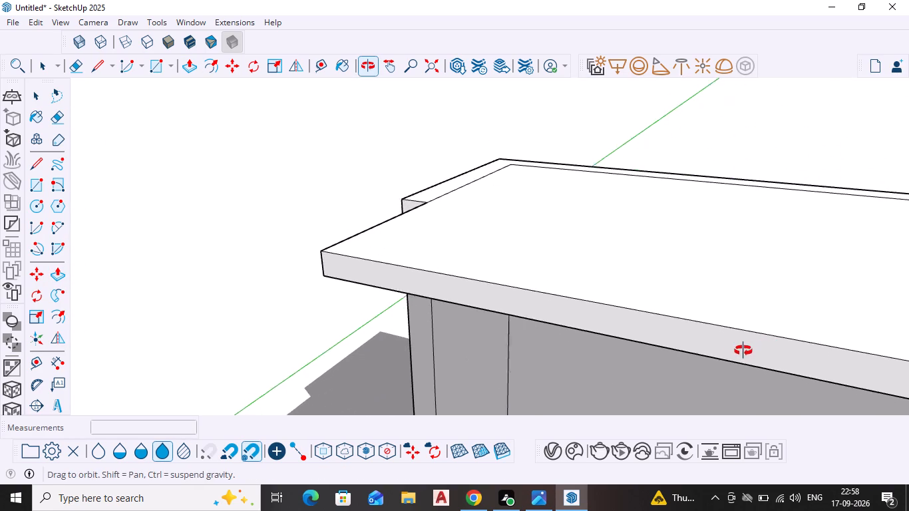
pyautogui.moveTo(743, 351); pyautogui.dragTo(766, 221, button='middle')
pyautogui.scroll(3, 689, 255)
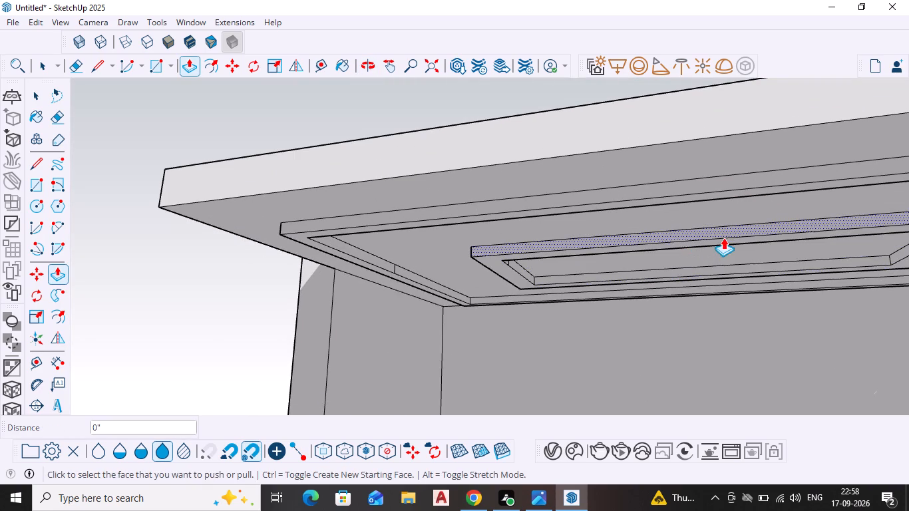
pyautogui.press('Escape')
pyautogui.press('space')
pyautogui.scroll(-8, 651, 273)
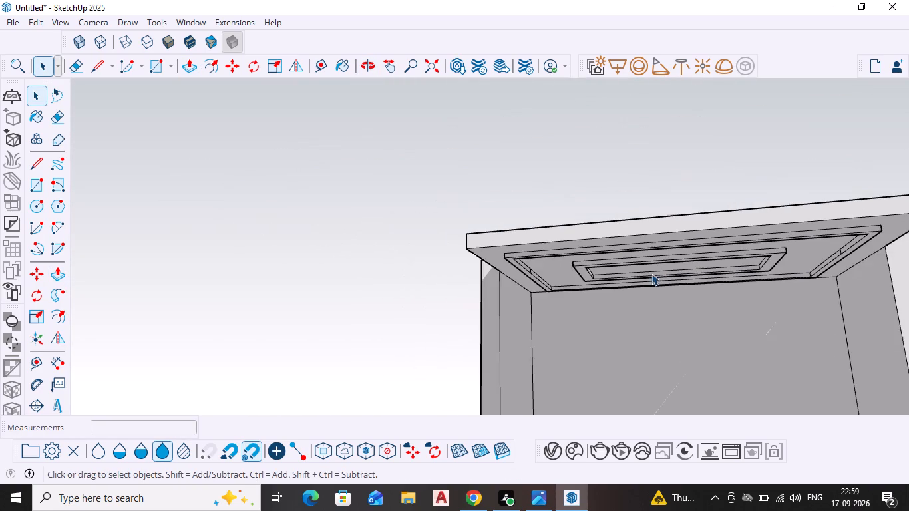
pyautogui.moveTo(651, 271); pyautogui.dragTo(670, 217, button='middle')
pyautogui.scroll(-1, 651, 271)
pyautogui.scroll(4, 669, 255)
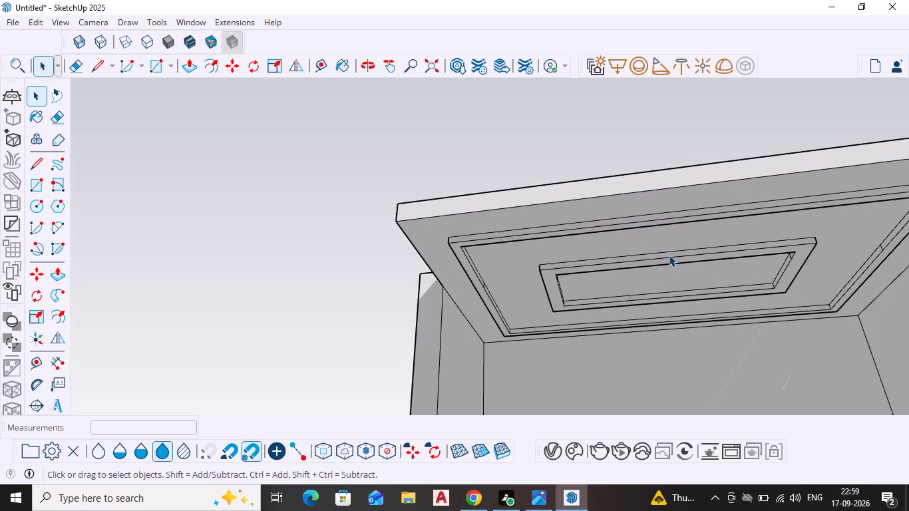
pyautogui.scroll(5, 665, 256)
pyautogui.scroll(-4, 665, 256)
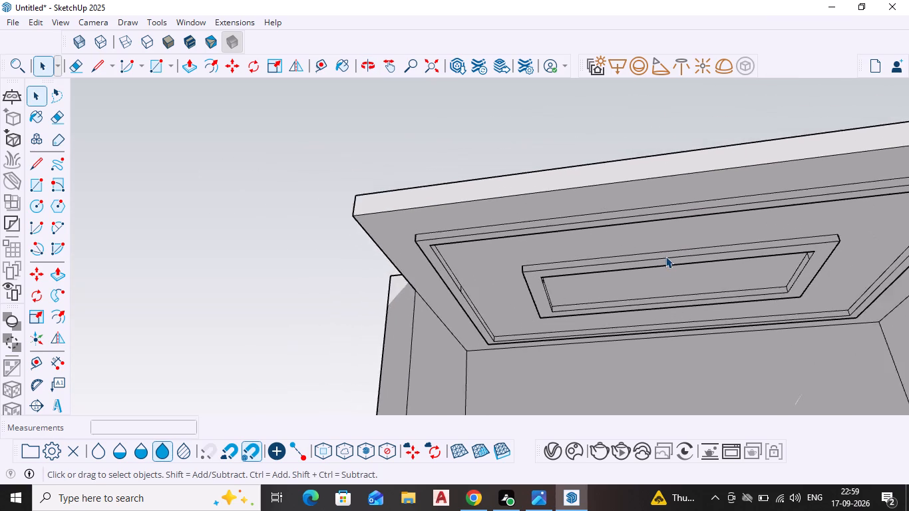
pyautogui.scroll(-6, 665, 256)
pyautogui.moveTo(665, 258); pyautogui.dragTo(653, 287, button='middle')
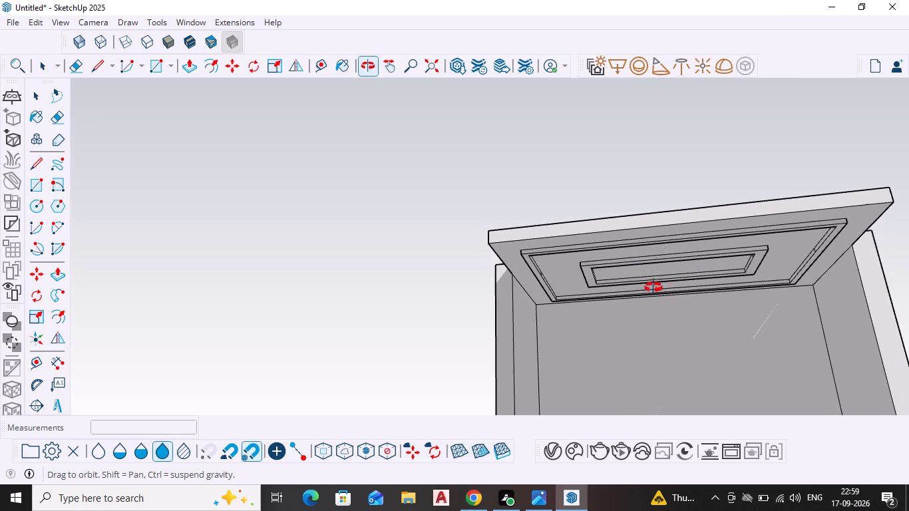
pyautogui.moveTo(653, 287); pyautogui.dragTo(653, 287, button='middle')
pyautogui.scroll(9, 628, 268)
pyautogui.scroll(4, 573, 278)
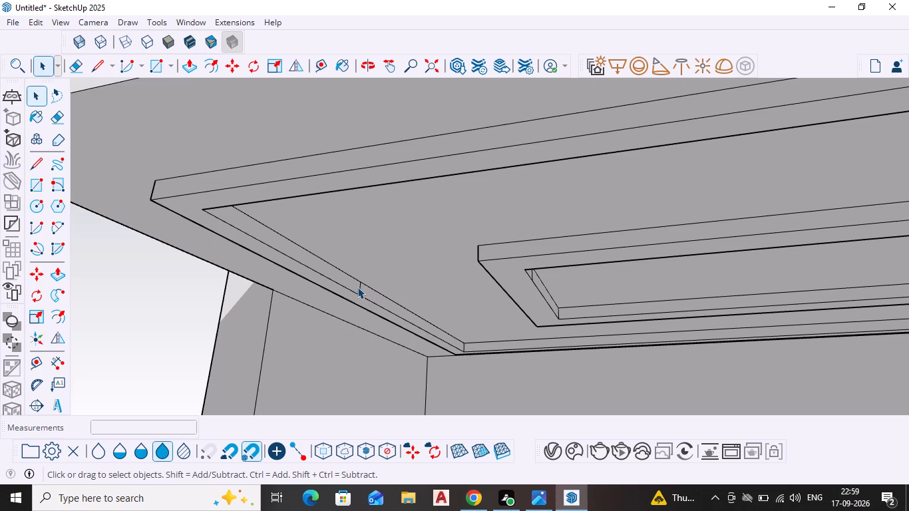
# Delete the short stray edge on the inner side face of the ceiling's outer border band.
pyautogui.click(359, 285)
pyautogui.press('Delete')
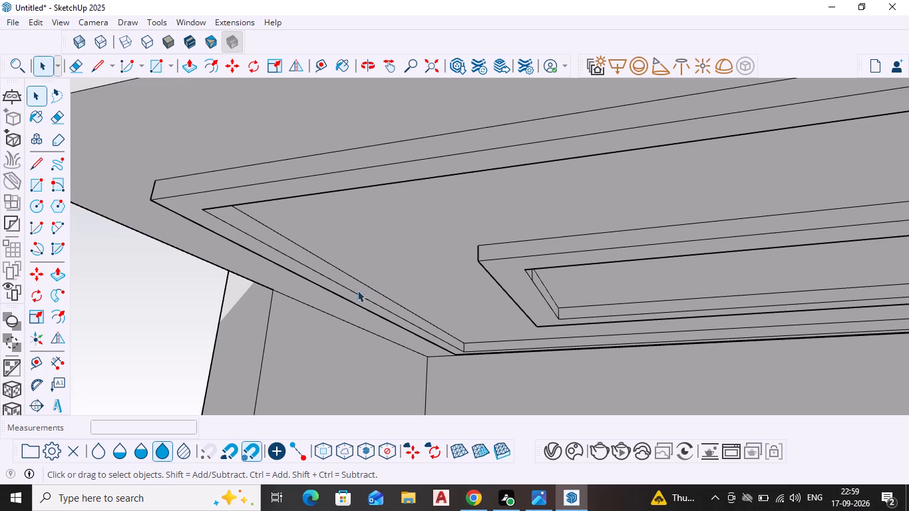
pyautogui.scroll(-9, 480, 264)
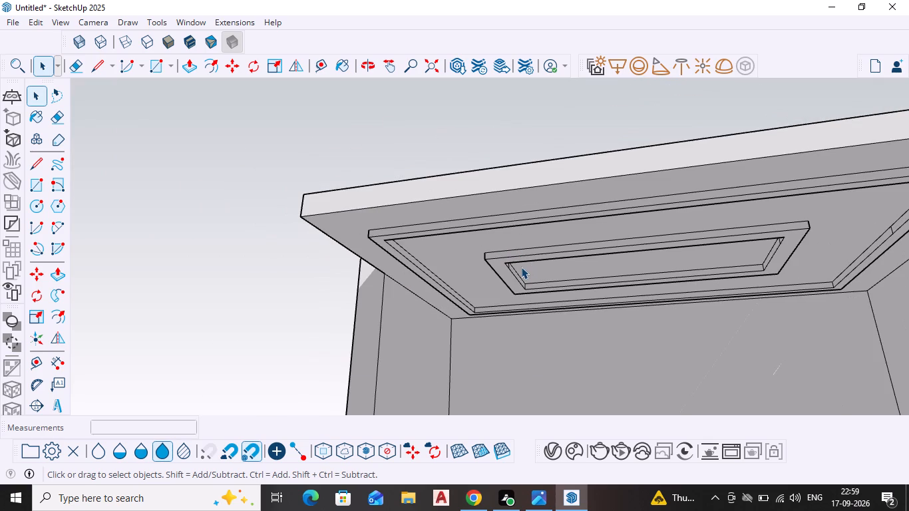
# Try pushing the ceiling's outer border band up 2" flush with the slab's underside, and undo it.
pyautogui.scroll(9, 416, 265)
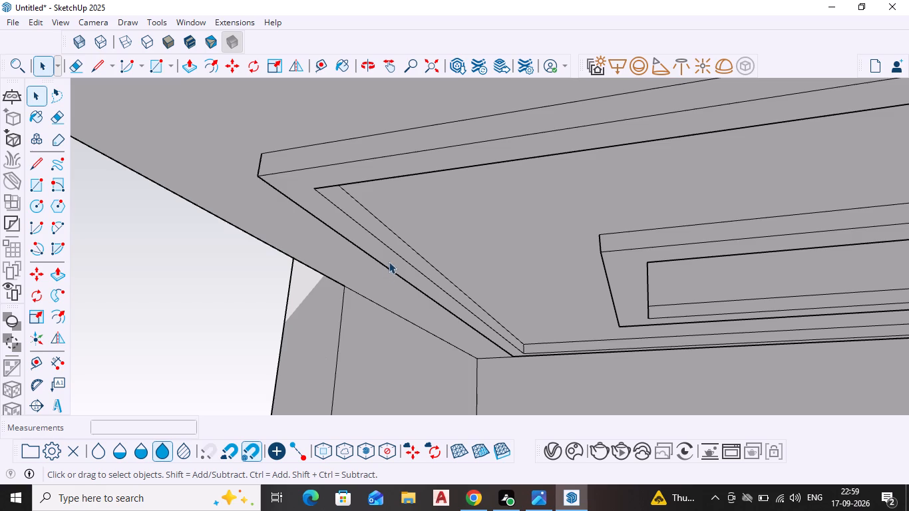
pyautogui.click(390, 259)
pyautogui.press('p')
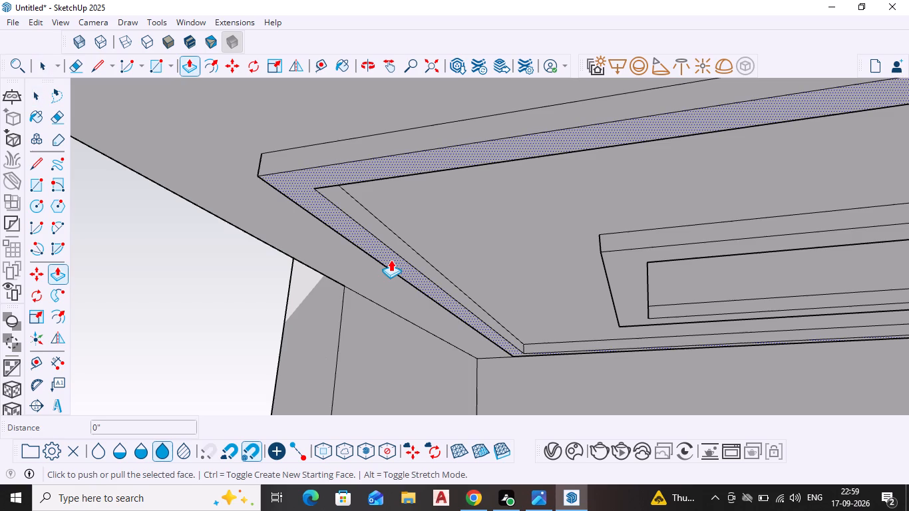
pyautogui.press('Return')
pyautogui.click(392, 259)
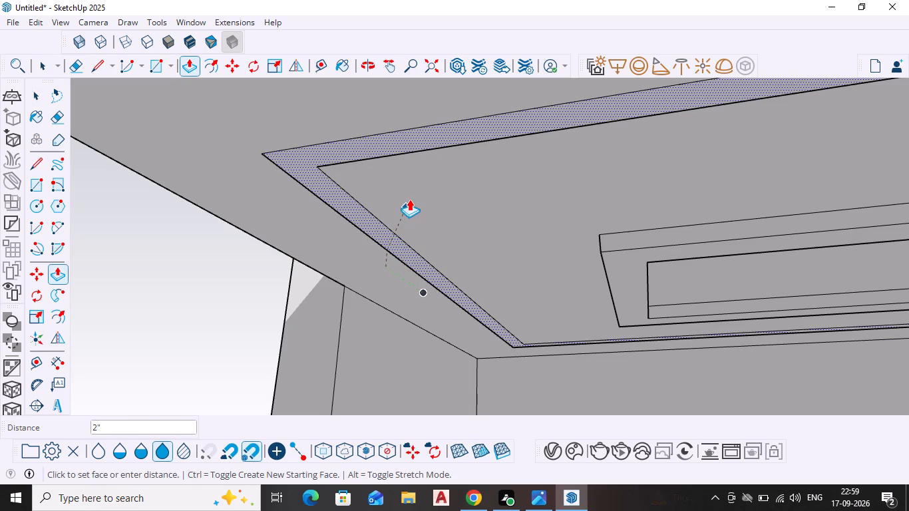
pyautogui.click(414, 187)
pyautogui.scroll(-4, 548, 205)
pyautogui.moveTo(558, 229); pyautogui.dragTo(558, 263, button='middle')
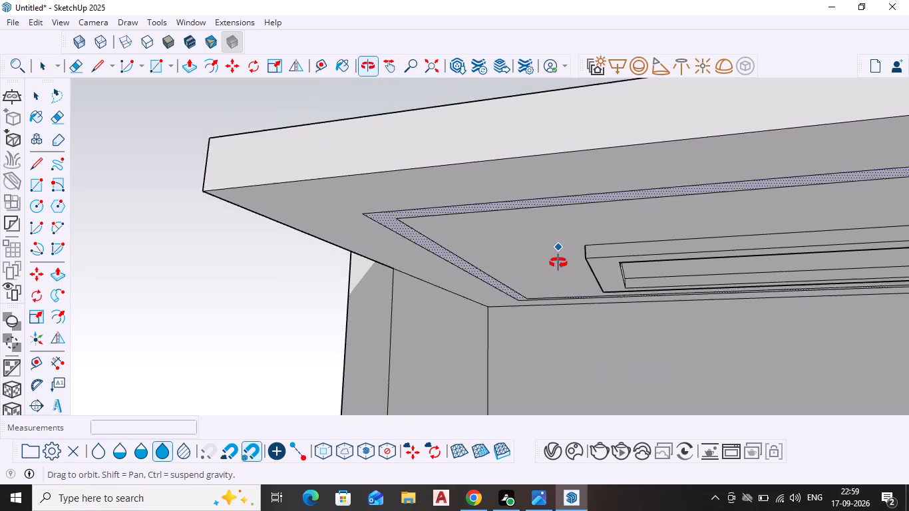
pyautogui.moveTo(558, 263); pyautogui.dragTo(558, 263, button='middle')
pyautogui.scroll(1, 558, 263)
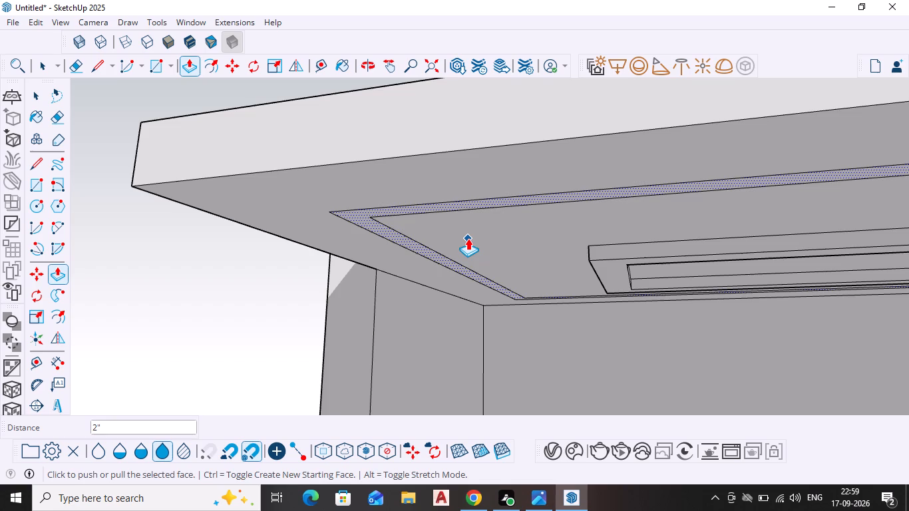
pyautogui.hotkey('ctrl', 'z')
# Undo the earlier edits back until the outer border band and central frame are flat outlines on the slab's underside.
pyautogui.scroll(-5, 688, 218)
pyautogui.moveTo(699, 235); pyautogui.dragTo(705, 285, button='middle')
pyautogui.scroll(-1, 703, 259)
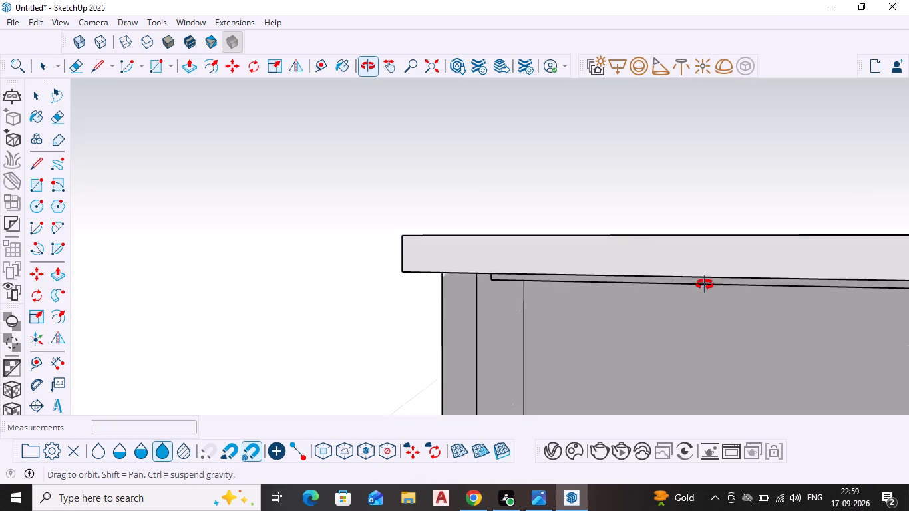
pyautogui.moveTo(705, 285); pyautogui.dragTo(704, 267, button='middle')
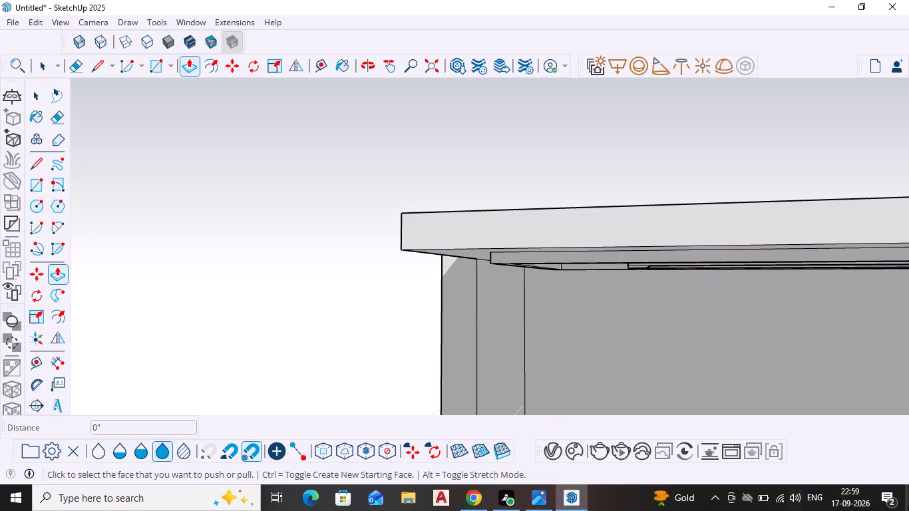
pyautogui.hotkey('ctrl', 'z')
pyautogui.moveTo(733, 285); pyautogui.dragTo(715, 154, button='middle')
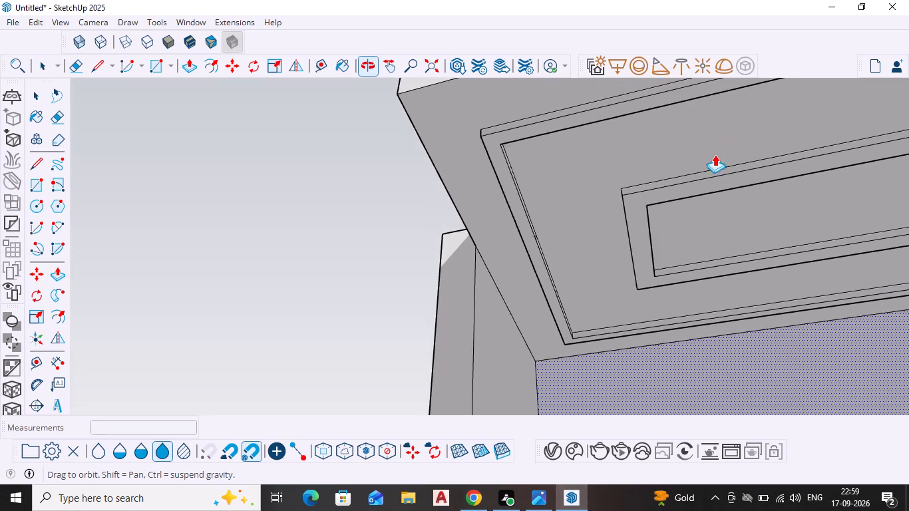
pyautogui.moveTo(715, 154); pyautogui.dragTo(717, 153, button='middle')
pyautogui.hotkey('ctrl', 'z')
pyautogui.hotkey('ctrl', 'z')
pyautogui.hotkey('ctrl', 'z')
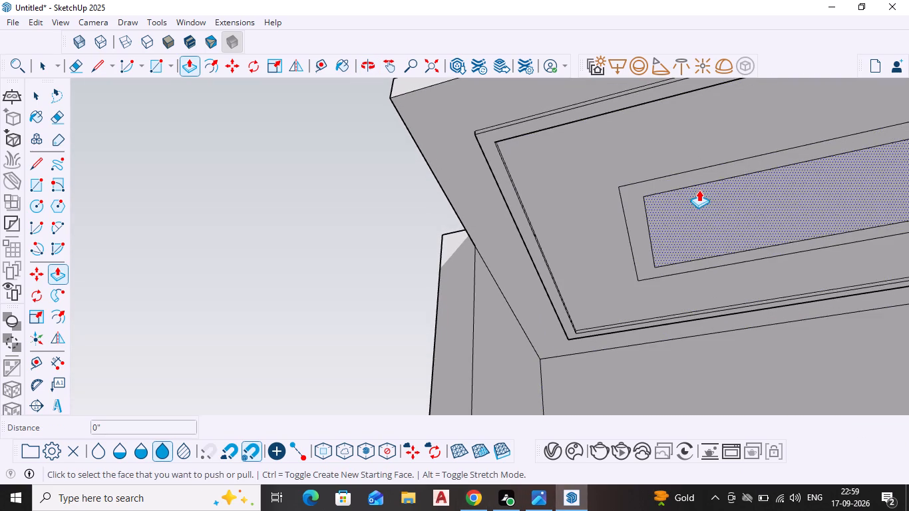
pyautogui.hotkey('ctrl', 'z')
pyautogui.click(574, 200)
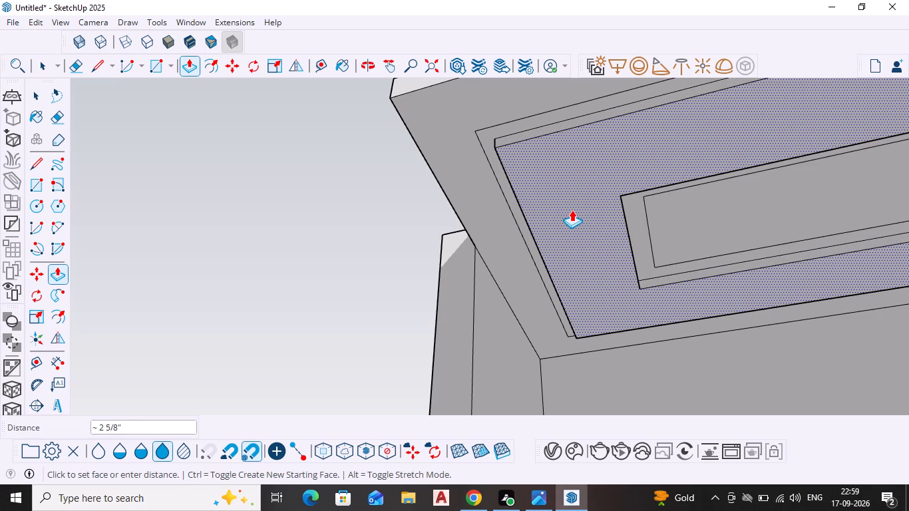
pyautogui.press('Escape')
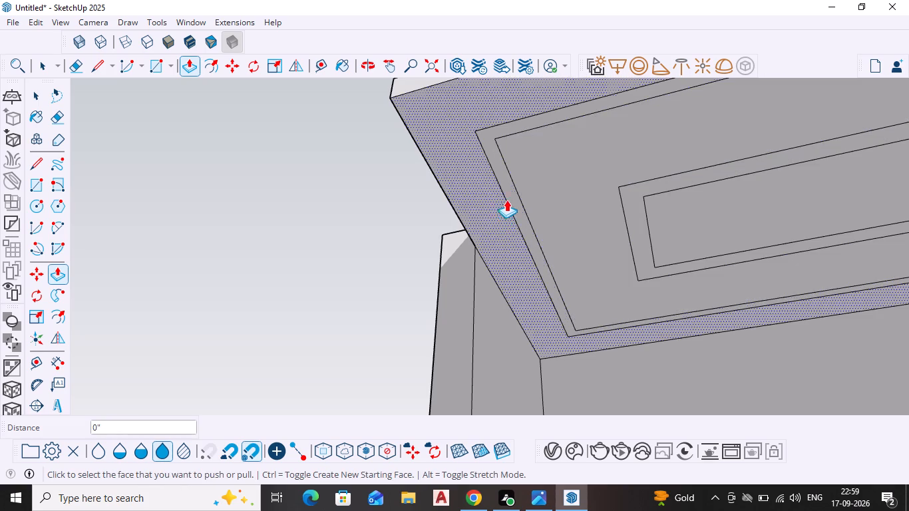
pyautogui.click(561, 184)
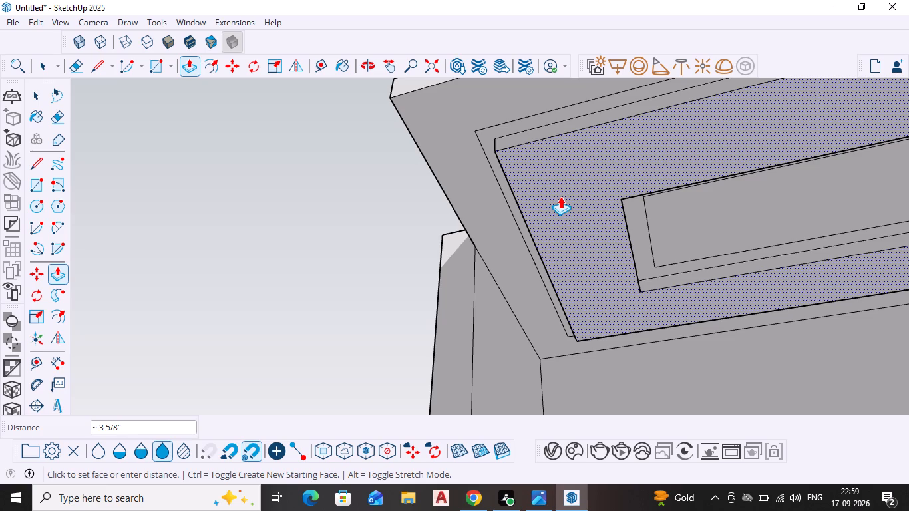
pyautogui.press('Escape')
# Push/Pull the ceiling's outer border band downward by about 3 1/2".
pyautogui.click(512, 190)
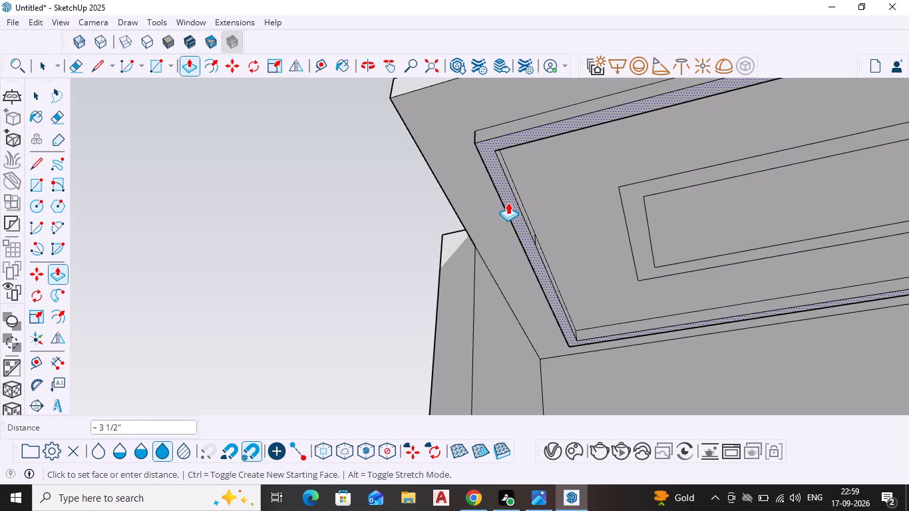
pyautogui.click(508, 202)
# Push/Pull the frame around the central ceiling panel downward by about 15/16".
pyautogui.click(639, 200)
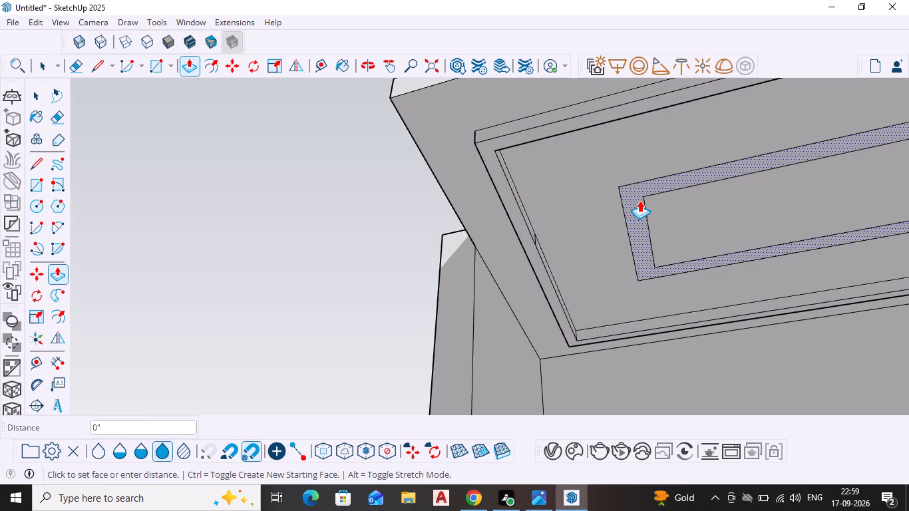
pyautogui.click(636, 204)
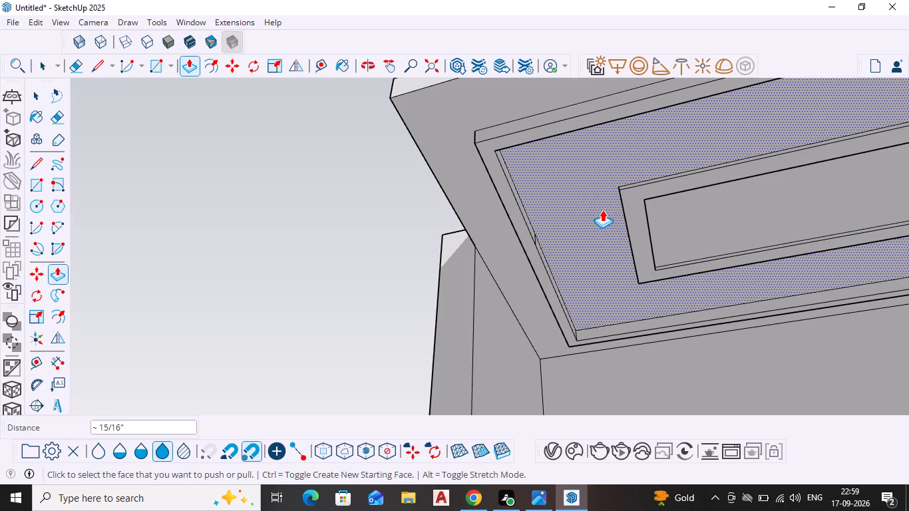
pyautogui.press('Escape')
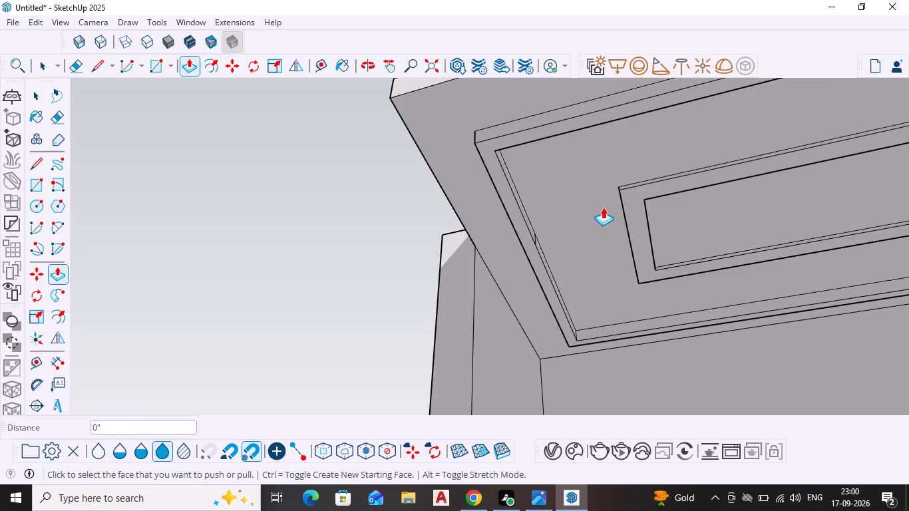
# Examine both ceiling frames beneath the roof slab up close and from the room's open front.
pyautogui.scroll(-3, 618, 195)
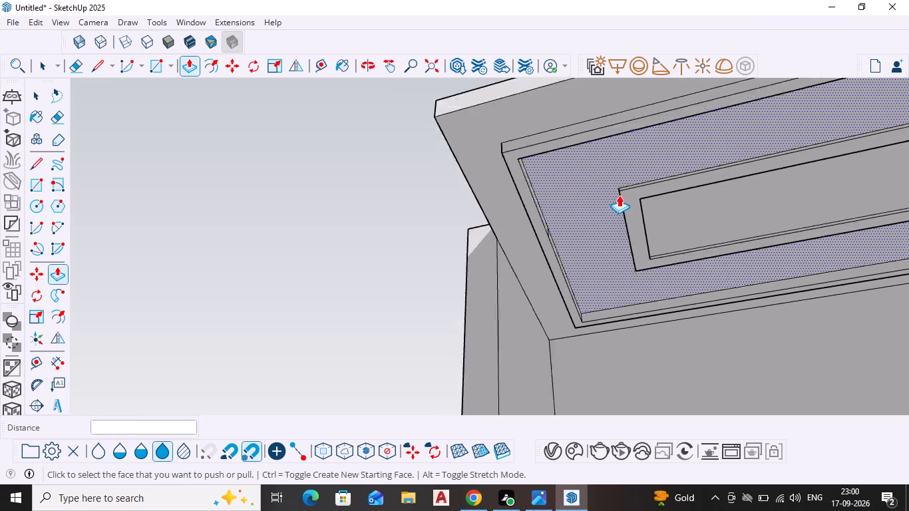
pyautogui.scroll(-5, 619, 195)
pyautogui.moveTo(691, 206); pyautogui.dragTo(680, 315, button='middle')
pyautogui.scroll(2, 699, 224)
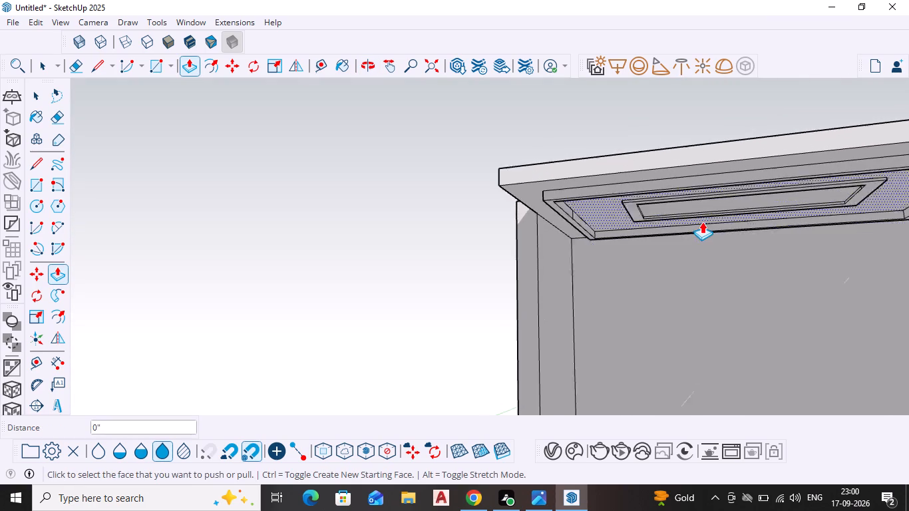
pyautogui.scroll(2, 702, 222)
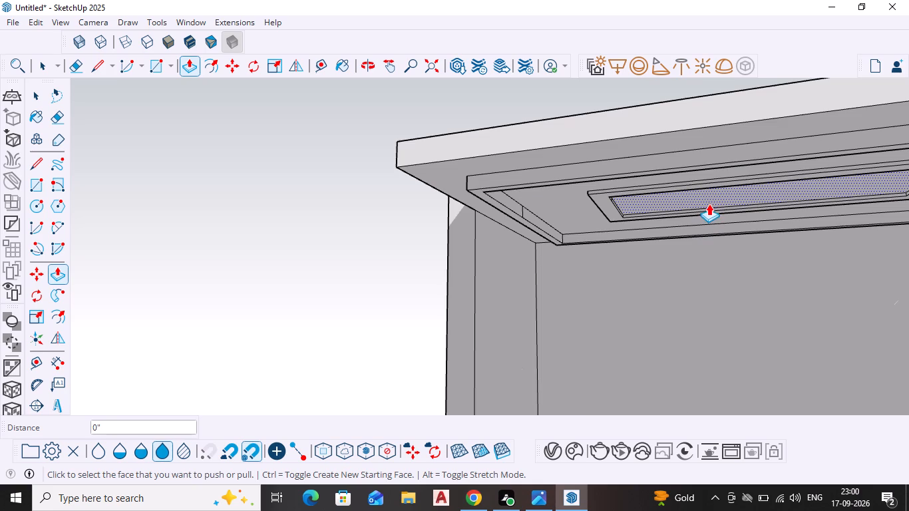
pyautogui.scroll(-1, 734, 185)
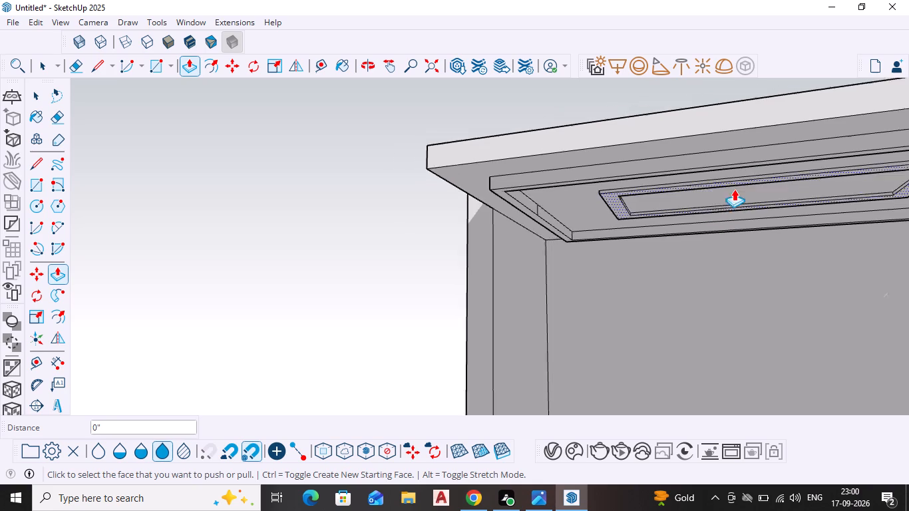
pyautogui.scroll(-11, 734, 189)
pyautogui.keyDown('shift'); pyautogui.moveTo(769, 274); pyautogui.dragTo(666, 258, button='middle'); pyautogui.keyUp('shift')
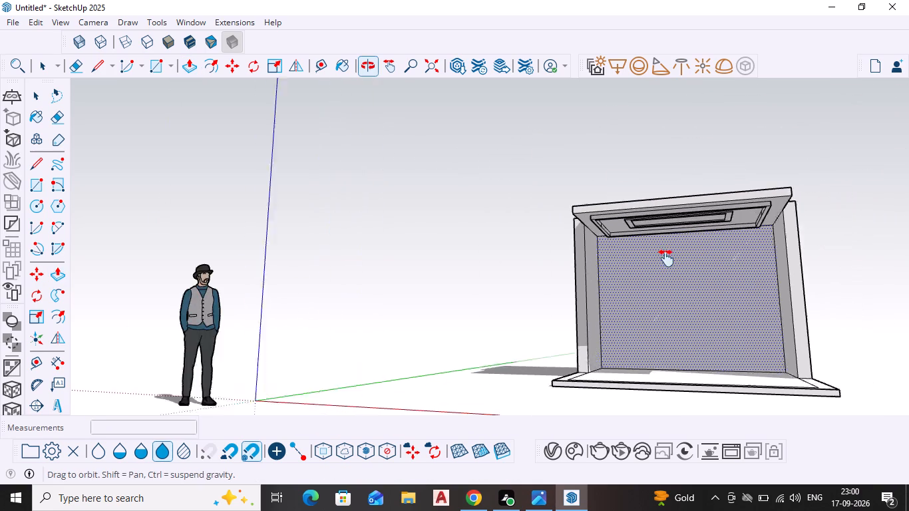
pyautogui.keyDown('shift'); pyautogui.moveTo(666, 258); pyautogui.dragTo(653, 259, button='middle'); pyautogui.keyUp('shift')
pyautogui.scroll(4, 652, 231)
pyautogui.press('Escape')
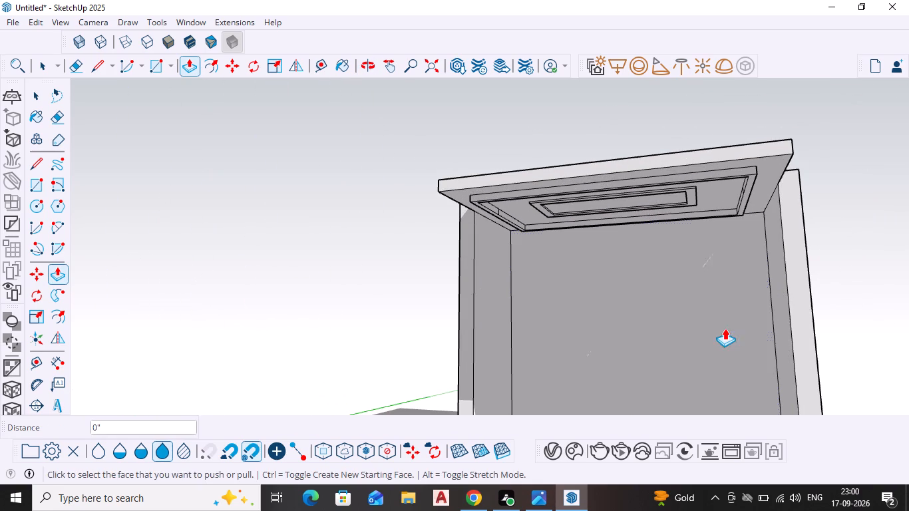
# Select the inner face of the room's back wall beneath the ceiling frames.
pyautogui.press('space')
pyautogui.scroll(-3, 725, 307)
pyautogui.keyDown('shift'); pyautogui.scroll(1, 724, 316); pyautogui.keyUp('shift')
pyautogui.keyDown('shift'); pyautogui.moveTo(723, 316); pyautogui.dragTo(678, 267, button='middle'); pyautogui.keyUp('shift')
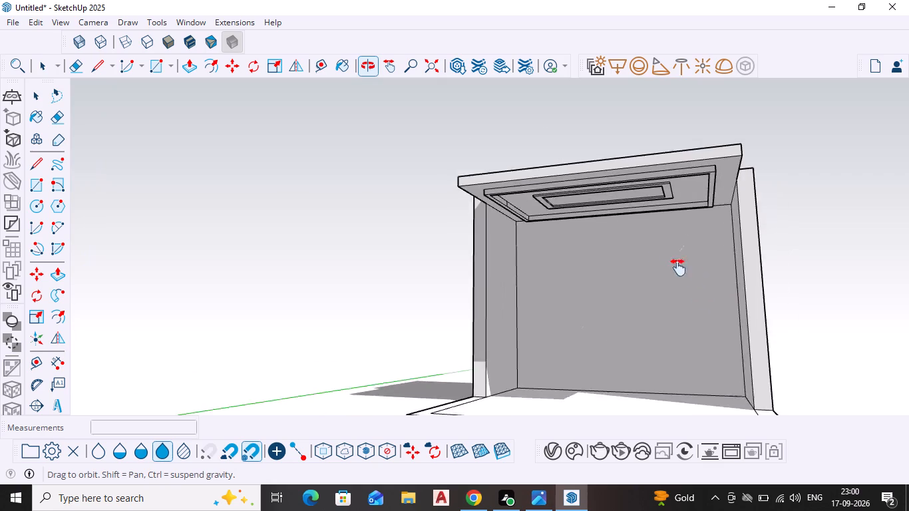
pyautogui.keyDown('shift'); pyautogui.moveTo(678, 267); pyautogui.dragTo(733, 272, button='middle'); pyautogui.keyUp('shift')
pyautogui.scroll(2, 735, 287)
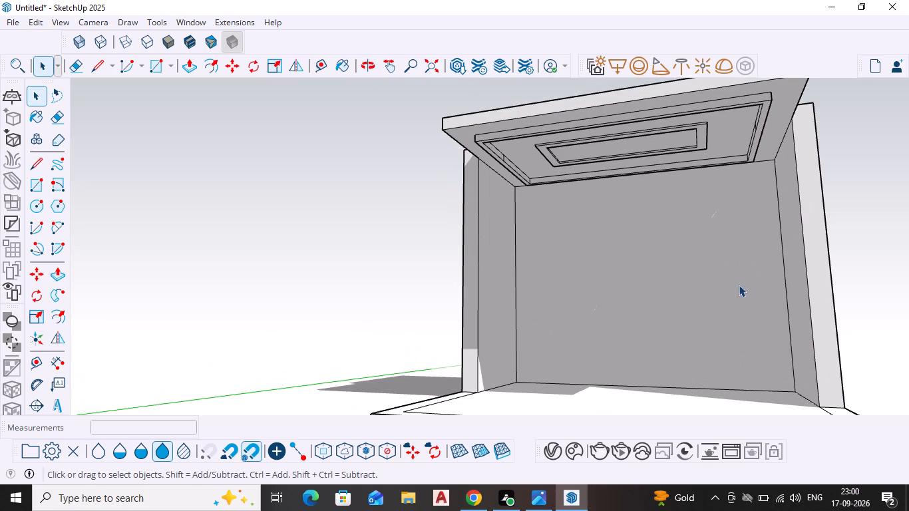
pyautogui.moveTo(715, 261); pyautogui.dragTo(753, 299, button='middle')
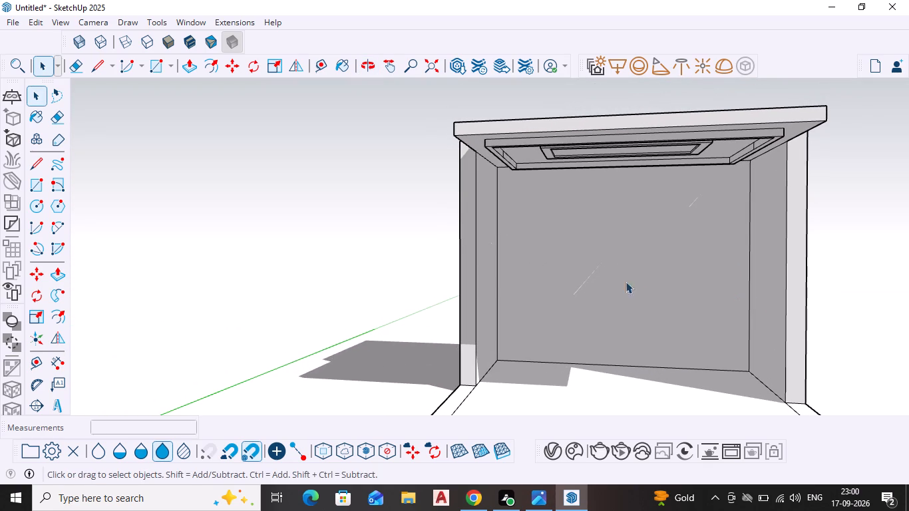
pyautogui.scroll(3, 608, 267)
pyautogui.click(606, 279)
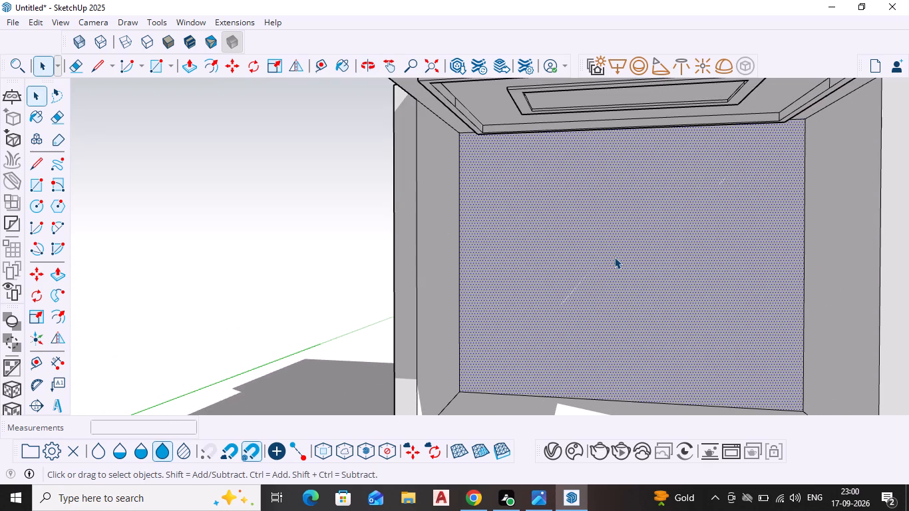
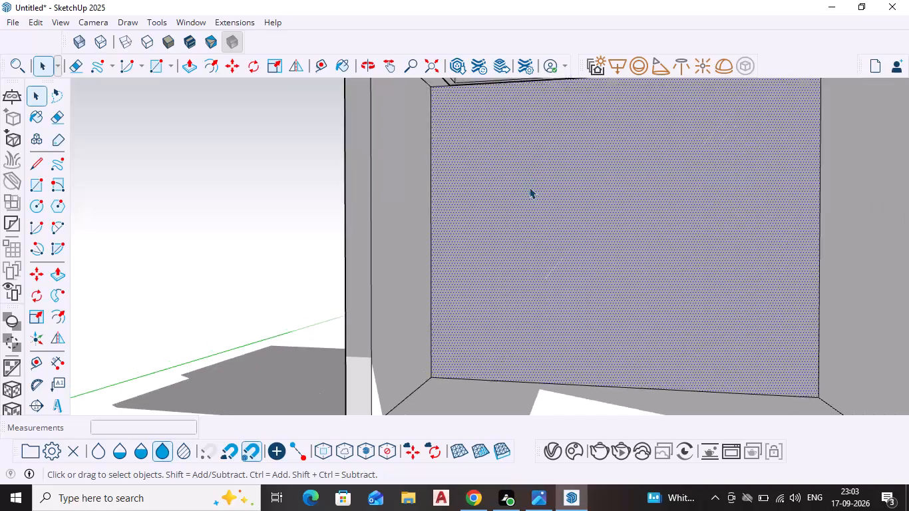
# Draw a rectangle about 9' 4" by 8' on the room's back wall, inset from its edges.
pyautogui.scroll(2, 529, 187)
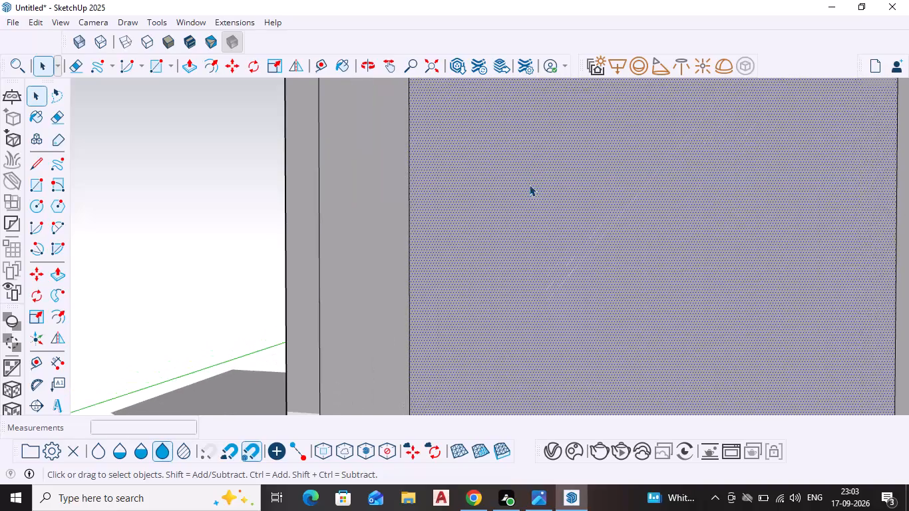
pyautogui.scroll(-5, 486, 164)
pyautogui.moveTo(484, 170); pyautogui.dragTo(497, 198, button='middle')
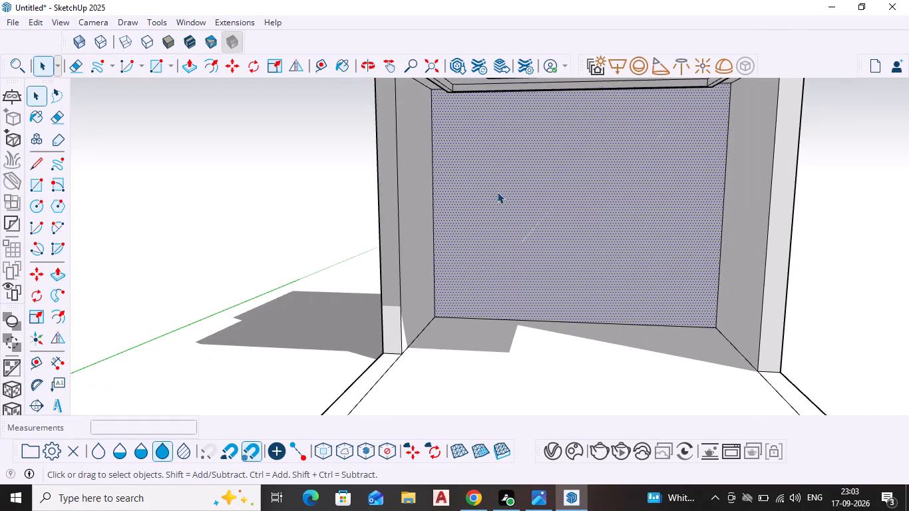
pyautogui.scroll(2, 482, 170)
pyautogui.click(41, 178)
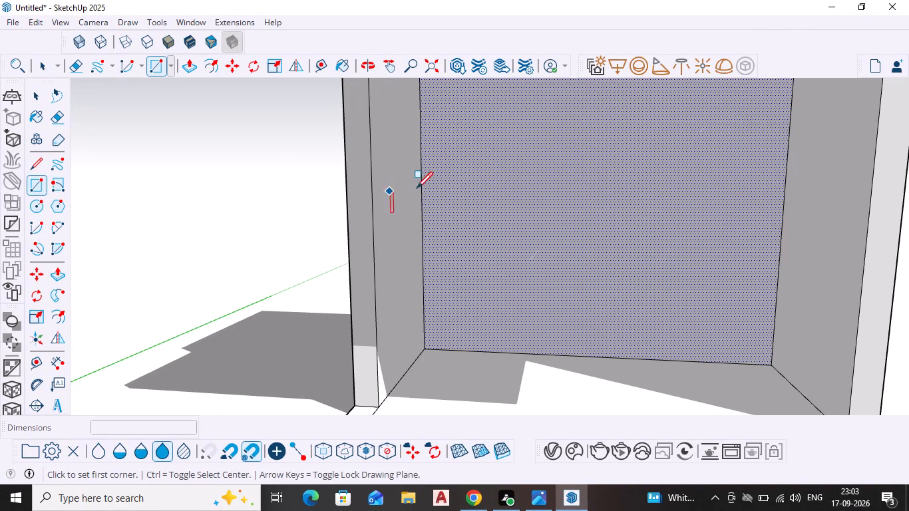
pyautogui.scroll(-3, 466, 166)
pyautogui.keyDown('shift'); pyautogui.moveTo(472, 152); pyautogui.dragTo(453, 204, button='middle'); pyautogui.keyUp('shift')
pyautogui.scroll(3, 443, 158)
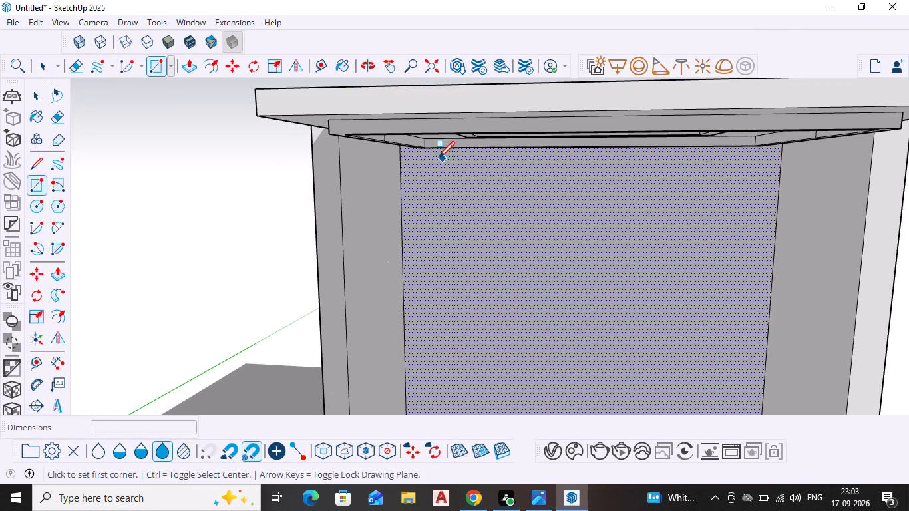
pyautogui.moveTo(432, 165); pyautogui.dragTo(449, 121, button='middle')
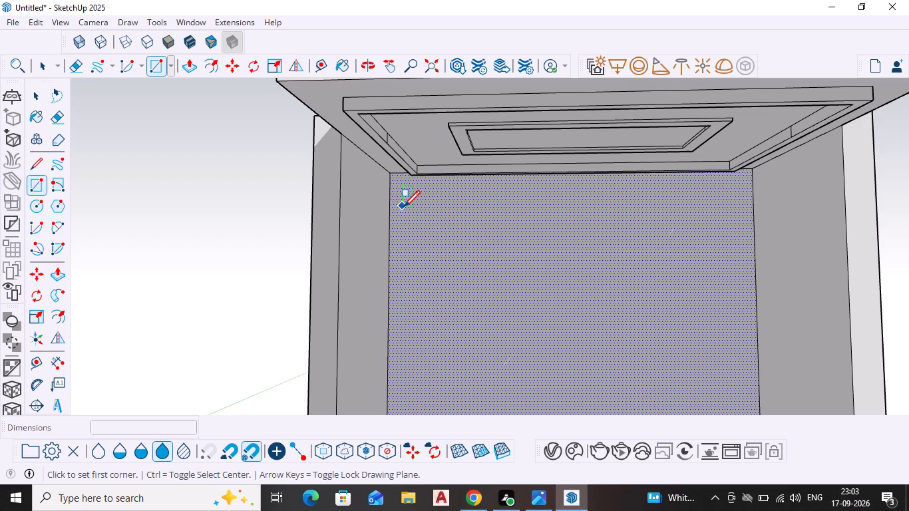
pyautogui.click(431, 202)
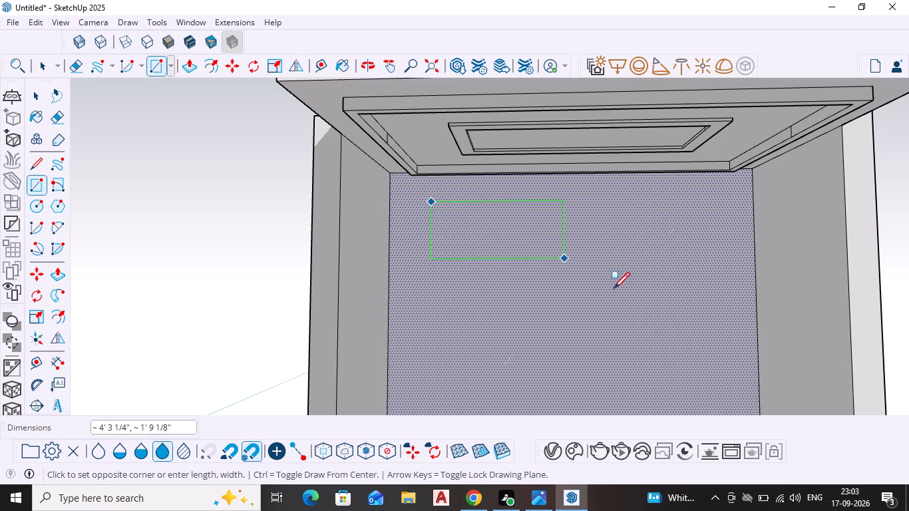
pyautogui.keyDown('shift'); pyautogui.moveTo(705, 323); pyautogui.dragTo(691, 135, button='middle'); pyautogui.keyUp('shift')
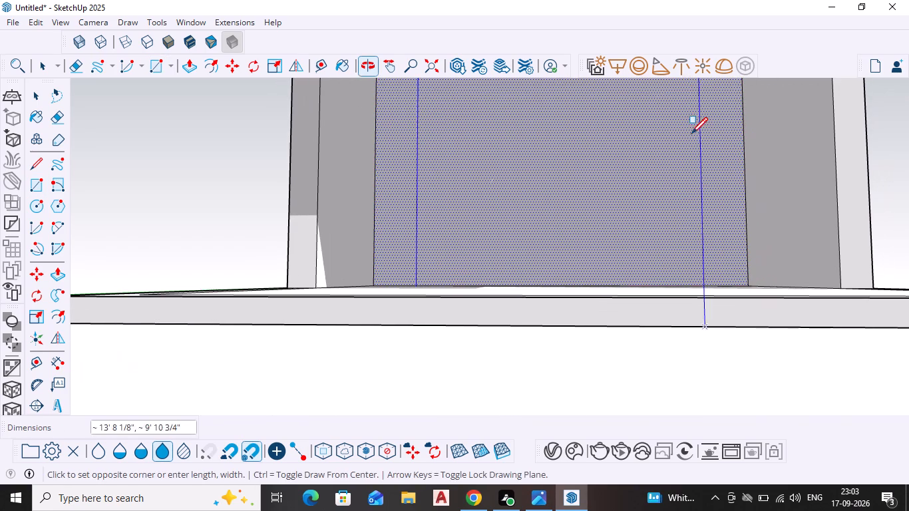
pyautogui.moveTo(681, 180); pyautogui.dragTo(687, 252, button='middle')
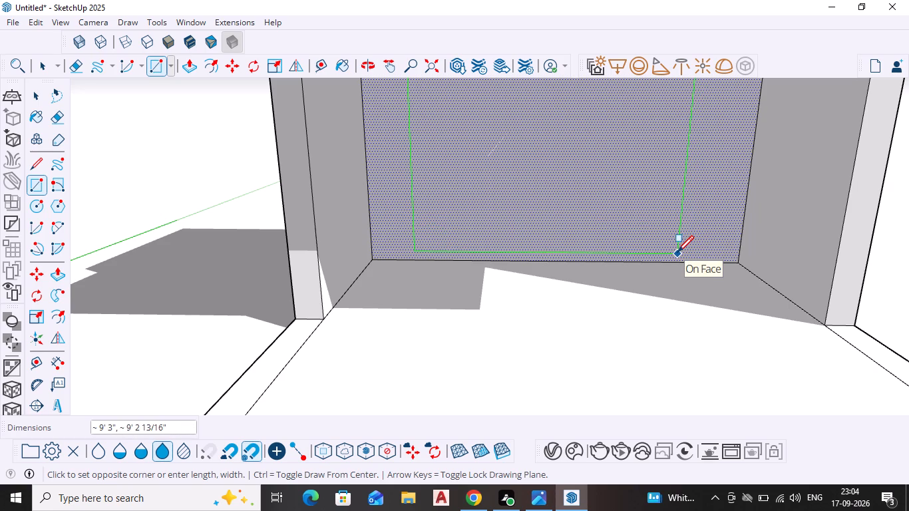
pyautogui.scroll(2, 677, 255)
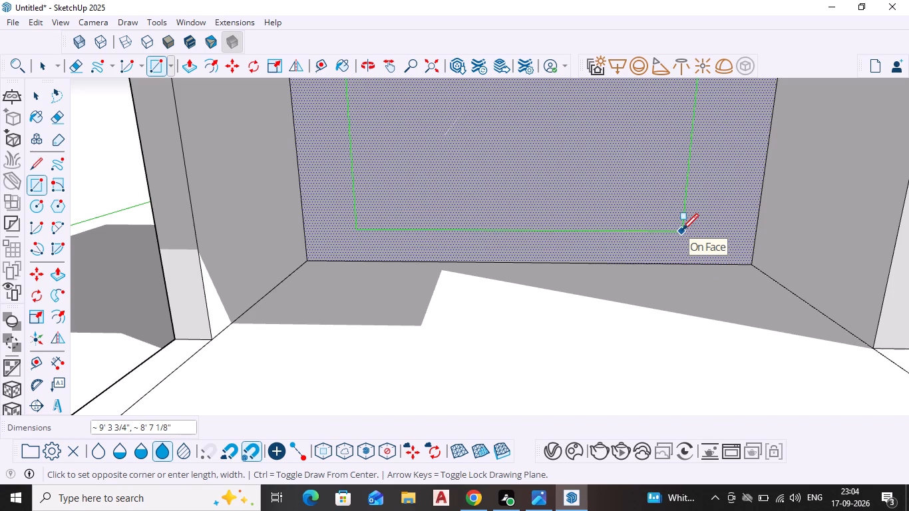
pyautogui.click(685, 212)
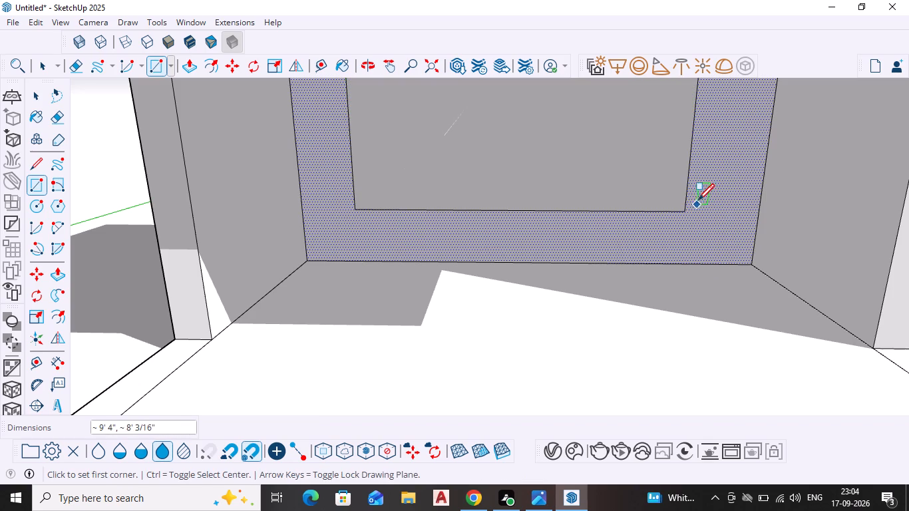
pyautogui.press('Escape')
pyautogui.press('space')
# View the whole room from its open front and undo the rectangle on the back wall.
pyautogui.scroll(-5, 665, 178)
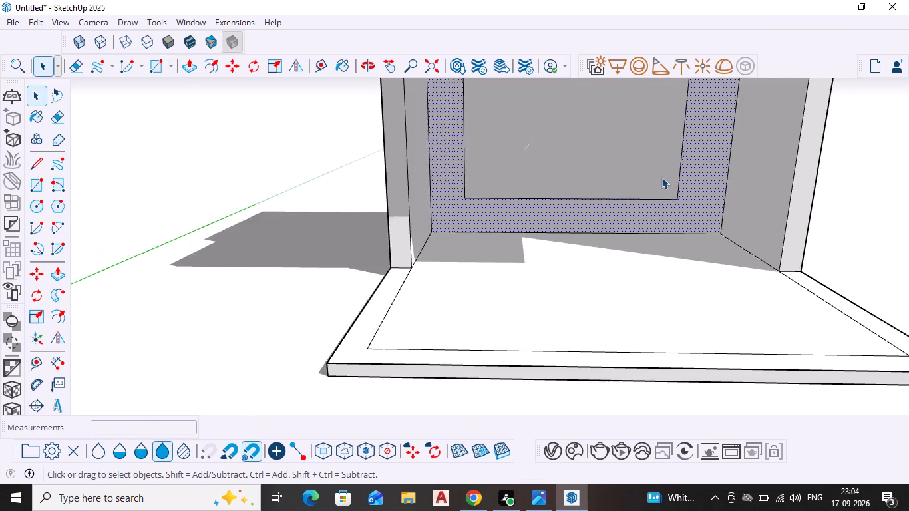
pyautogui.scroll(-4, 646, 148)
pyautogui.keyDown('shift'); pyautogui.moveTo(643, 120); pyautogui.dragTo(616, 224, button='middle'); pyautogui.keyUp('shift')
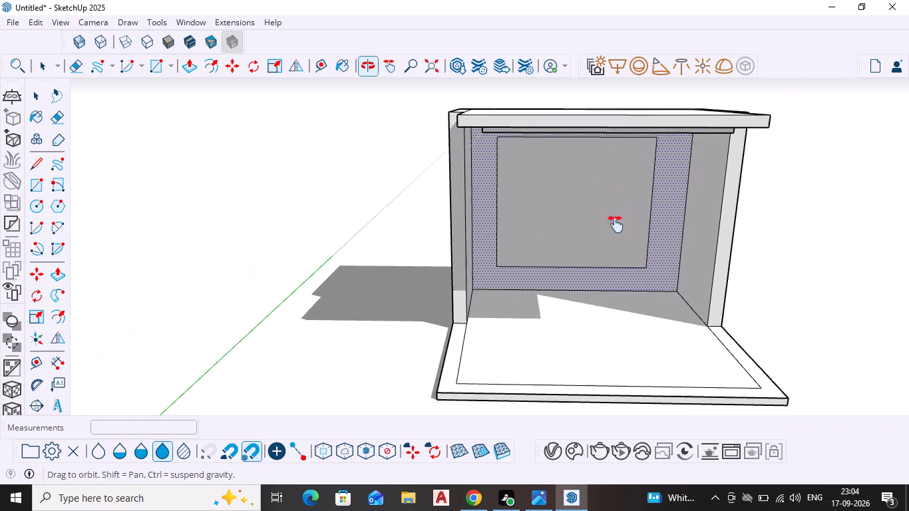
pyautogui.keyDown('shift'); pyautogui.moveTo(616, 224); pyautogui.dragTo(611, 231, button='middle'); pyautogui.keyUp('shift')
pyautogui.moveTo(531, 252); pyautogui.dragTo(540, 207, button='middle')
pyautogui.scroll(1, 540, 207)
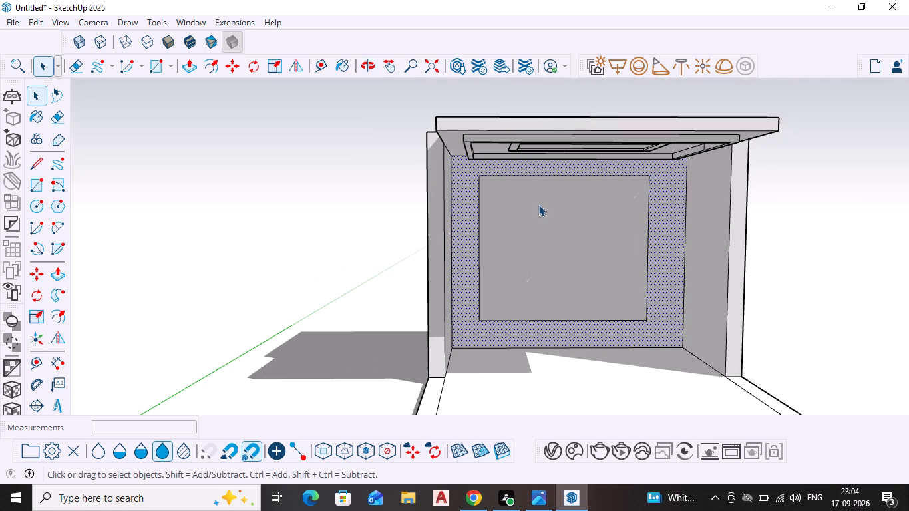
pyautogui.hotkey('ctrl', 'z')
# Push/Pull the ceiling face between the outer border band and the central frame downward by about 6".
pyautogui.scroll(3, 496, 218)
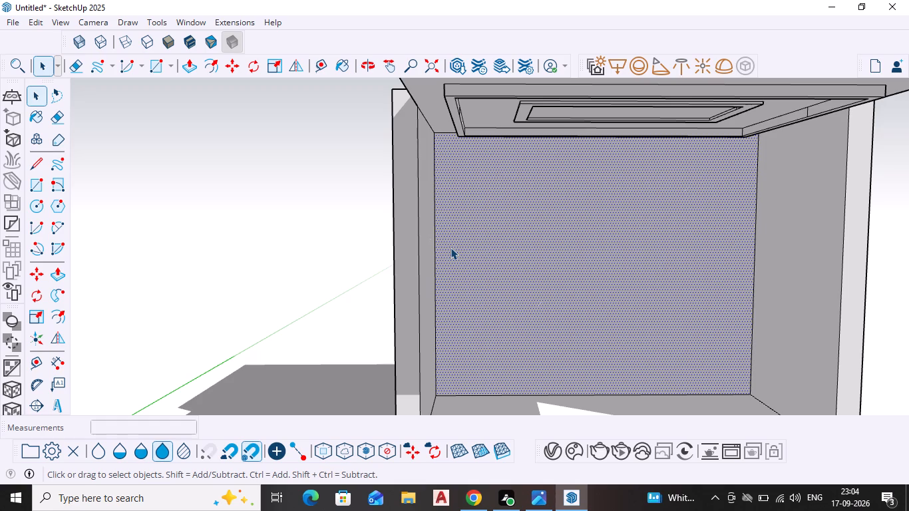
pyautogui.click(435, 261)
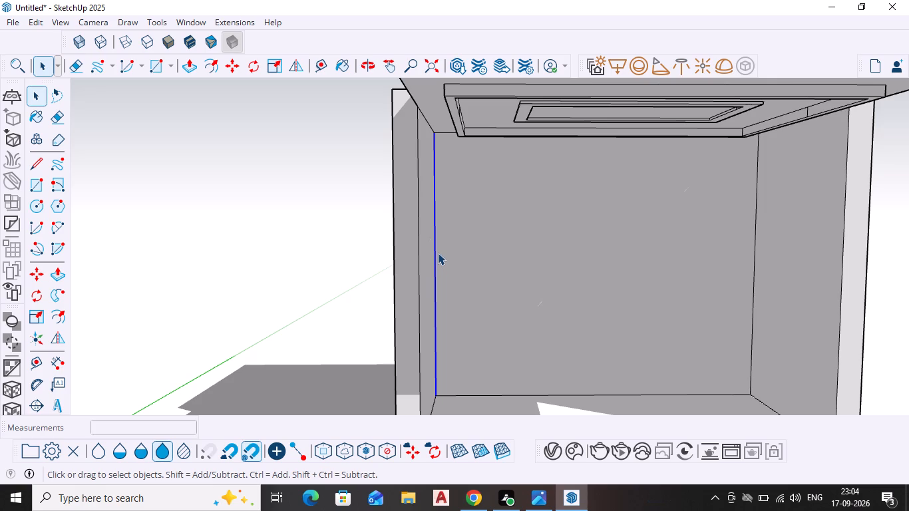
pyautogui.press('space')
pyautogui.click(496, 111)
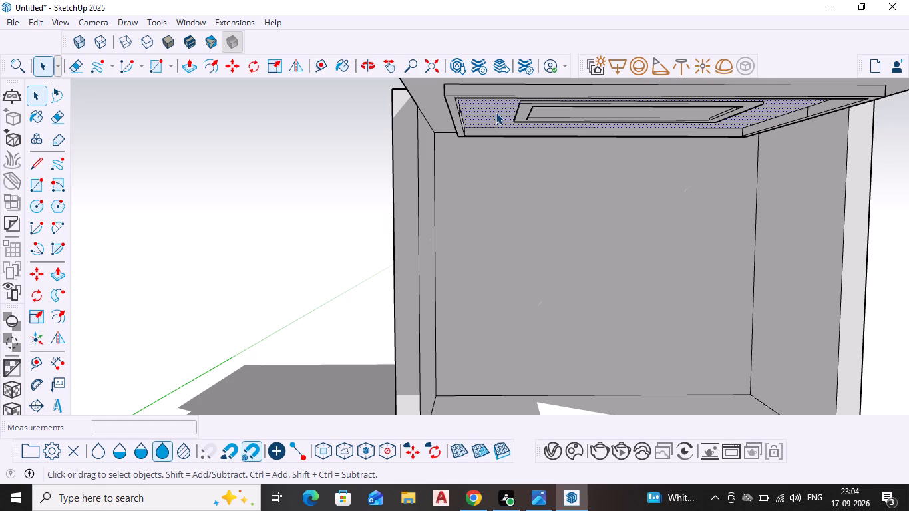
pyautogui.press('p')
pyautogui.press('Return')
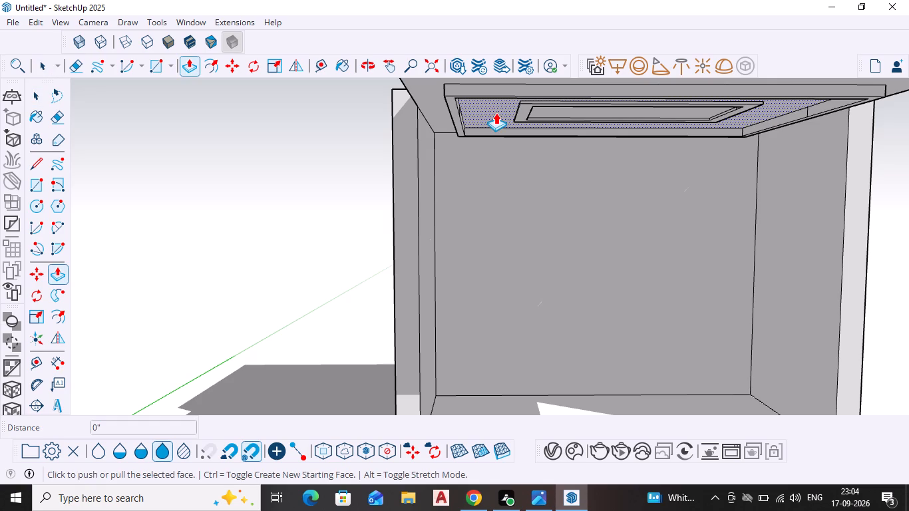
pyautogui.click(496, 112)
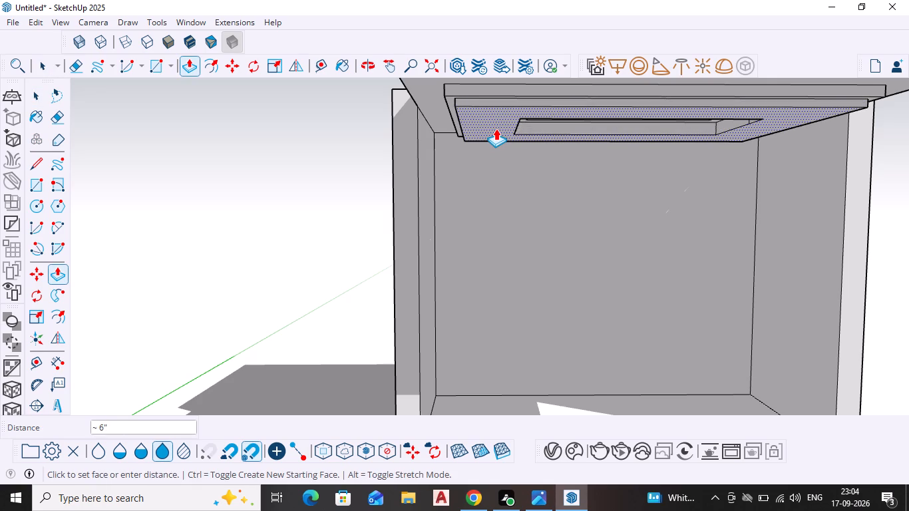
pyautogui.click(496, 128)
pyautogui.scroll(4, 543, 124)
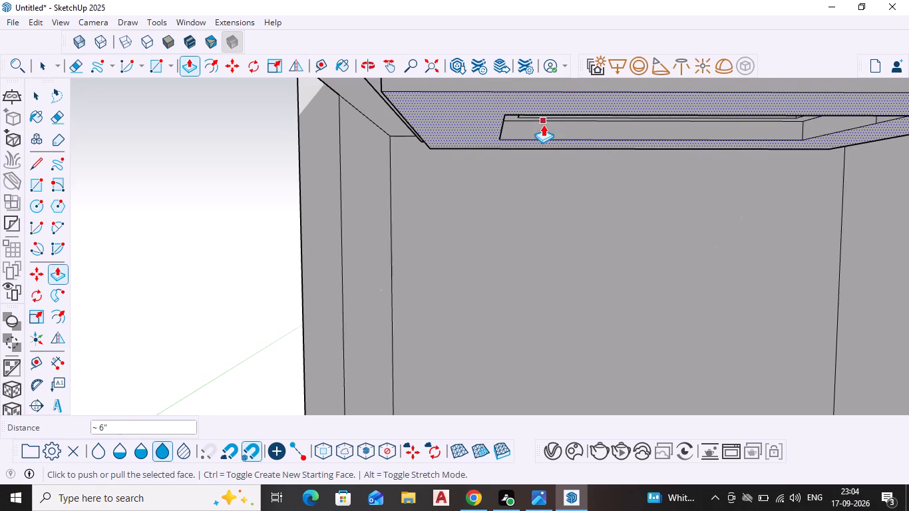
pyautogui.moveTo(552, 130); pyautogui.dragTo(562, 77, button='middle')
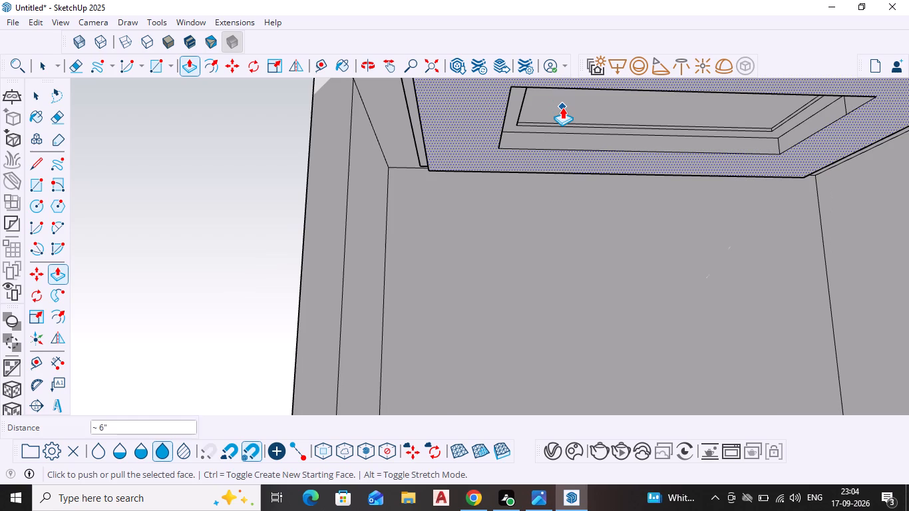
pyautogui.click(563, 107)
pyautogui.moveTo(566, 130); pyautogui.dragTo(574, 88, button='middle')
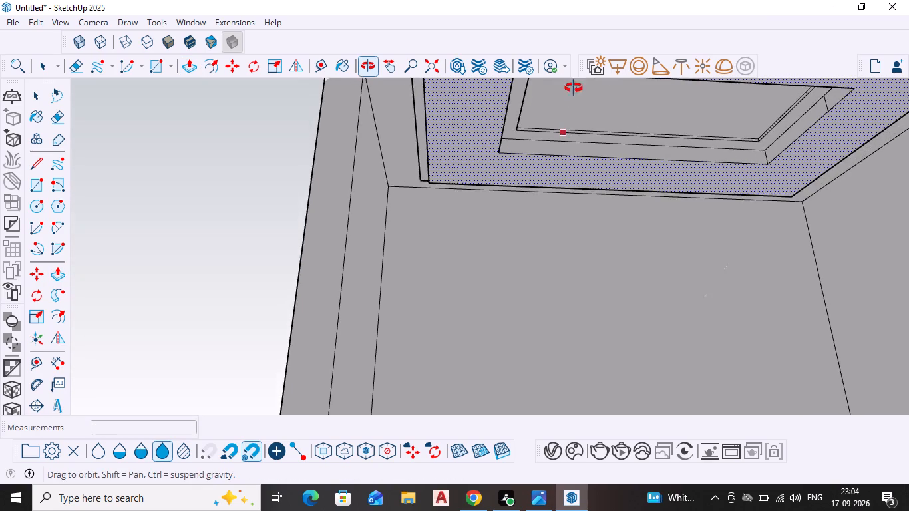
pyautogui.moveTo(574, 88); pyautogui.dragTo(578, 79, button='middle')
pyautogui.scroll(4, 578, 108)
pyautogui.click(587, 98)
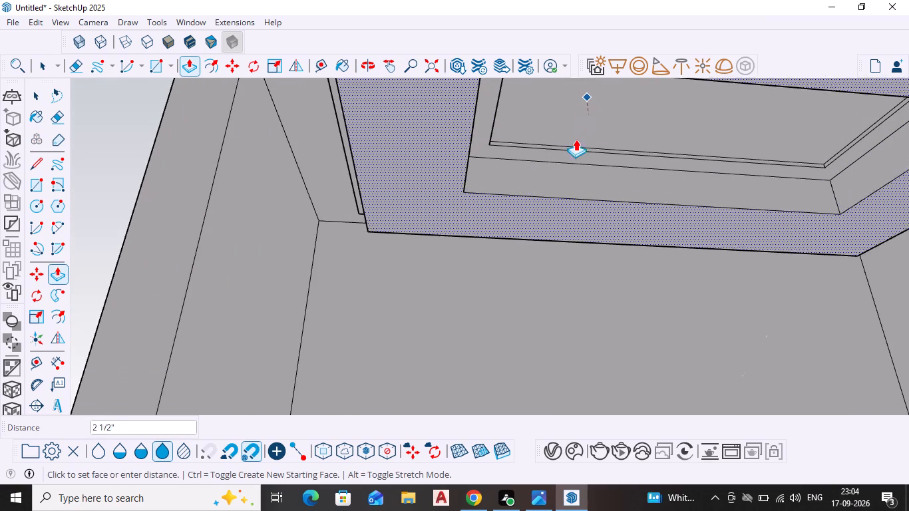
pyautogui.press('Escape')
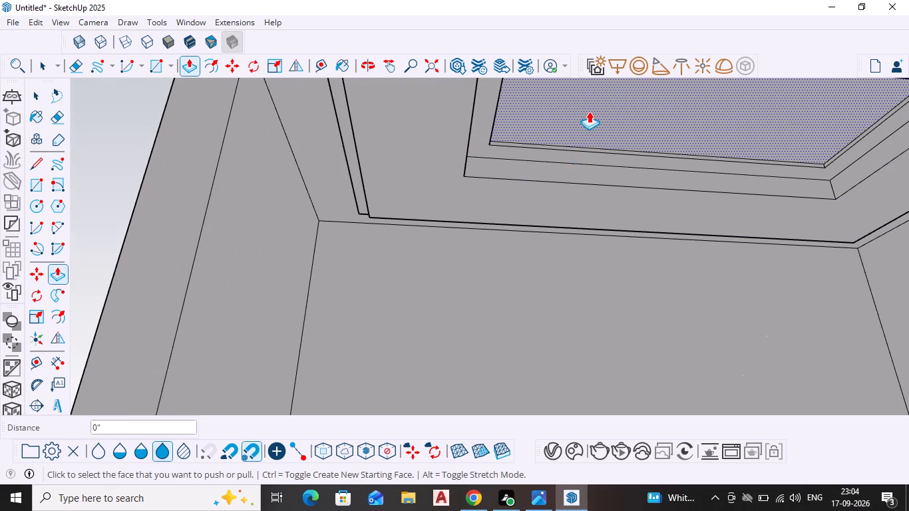
# Examine the ceiling's lowered face and central recess from below and from the room's open front.
pyautogui.scroll(-4, 589, 108)
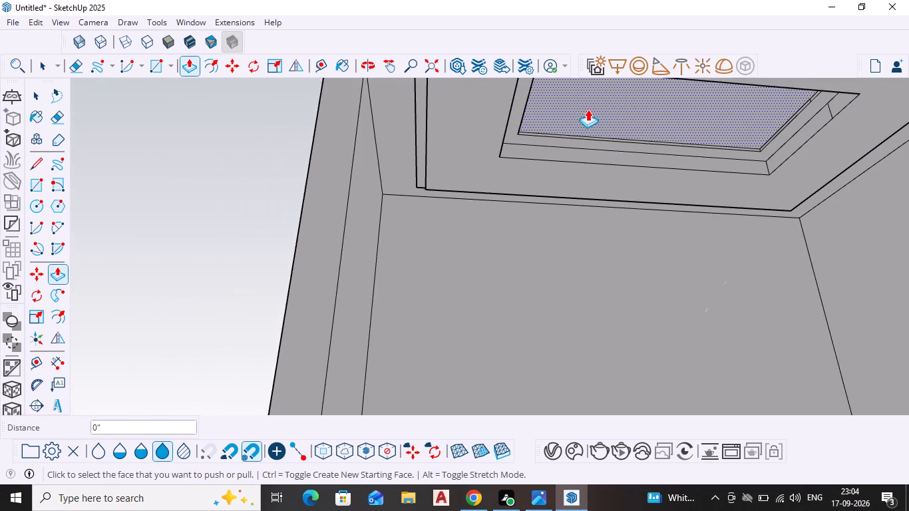
pyautogui.moveTo(586, 134); pyautogui.dragTo(583, 252, button='middle')
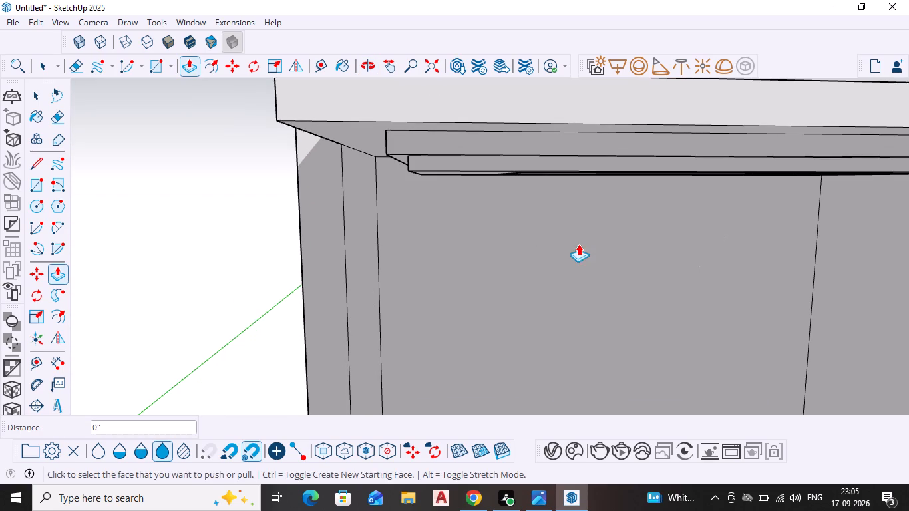
pyautogui.moveTo(536, 210); pyautogui.dragTo(548, 53, button='middle')
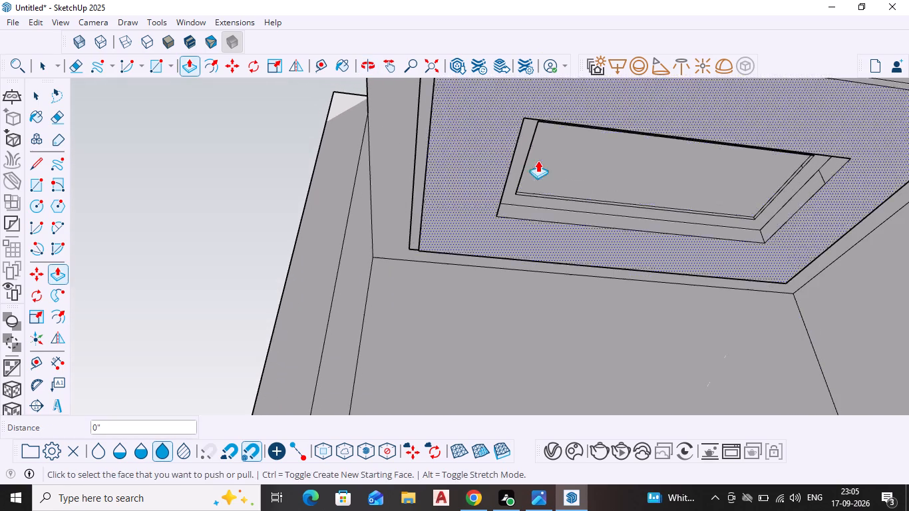
pyautogui.moveTo(538, 184); pyautogui.dragTo(552, 125, button='middle')
pyautogui.scroll(-7, 588, 194)
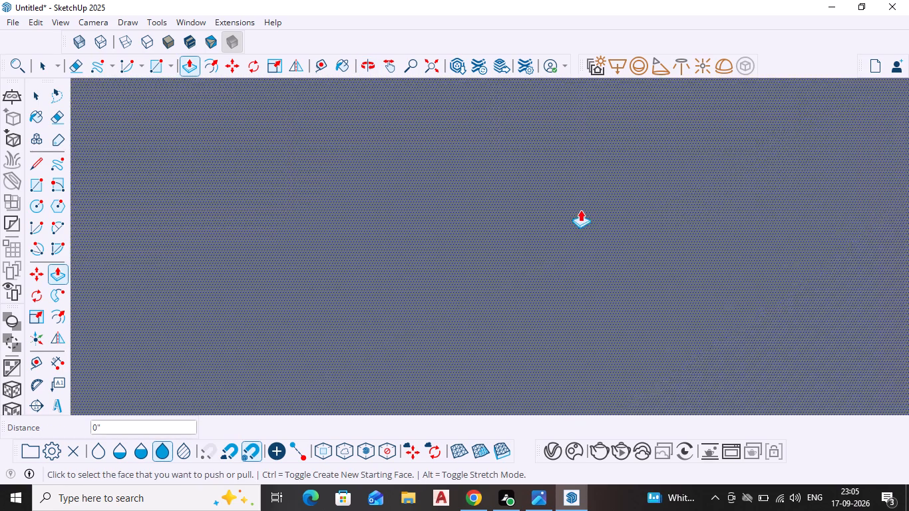
pyautogui.scroll(-8, 580, 204)
pyautogui.scroll(-20, 580, 194)
pyautogui.scroll(-10, 580, 194)
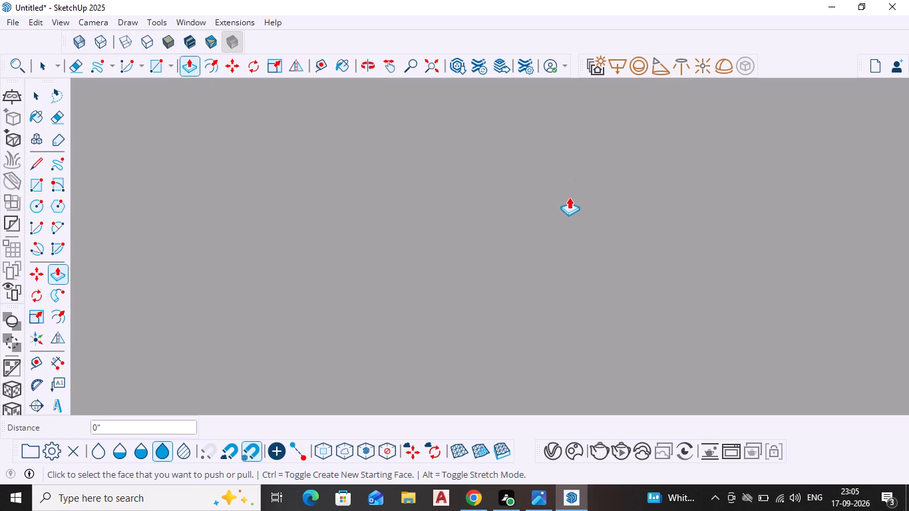
pyautogui.scroll(-20, 569, 197)
pyautogui.scroll(-17, 569, 197)
pyautogui.scroll(-5, 565, 196)
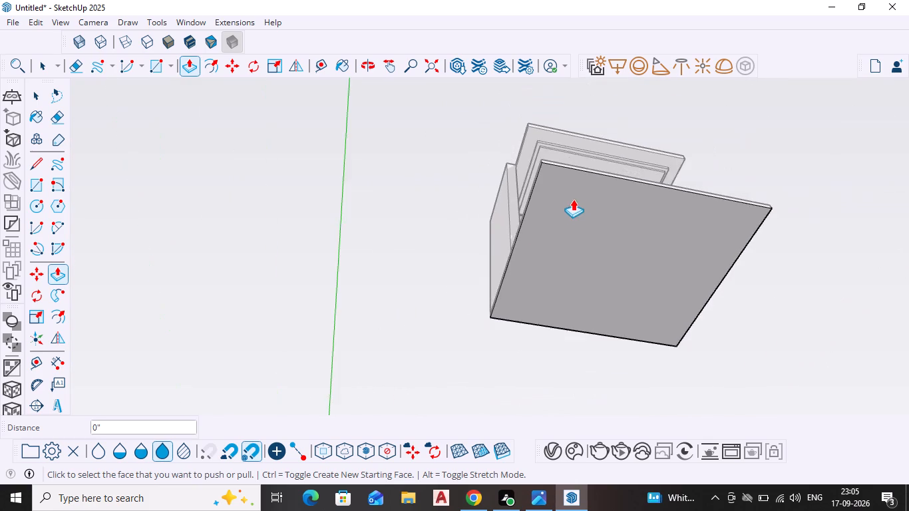
pyautogui.scroll(-4, 573, 199)
pyautogui.moveTo(587, 188); pyautogui.dragTo(565, 321, button='middle')
pyautogui.scroll(11, 610, 202)
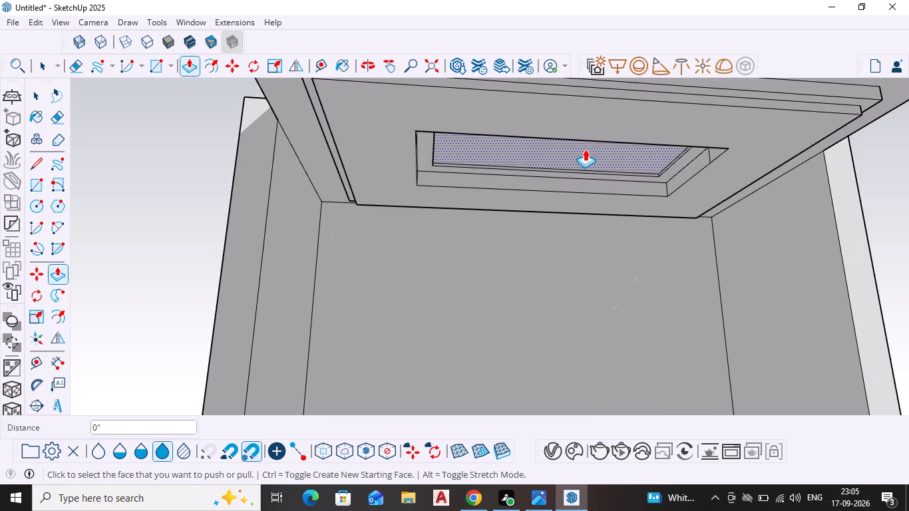
pyautogui.moveTo(584, 149); pyautogui.dragTo(583, 184, button='middle')
pyautogui.scroll(-1, 583, 187)
pyautogui.scroll(1, 420, 131)
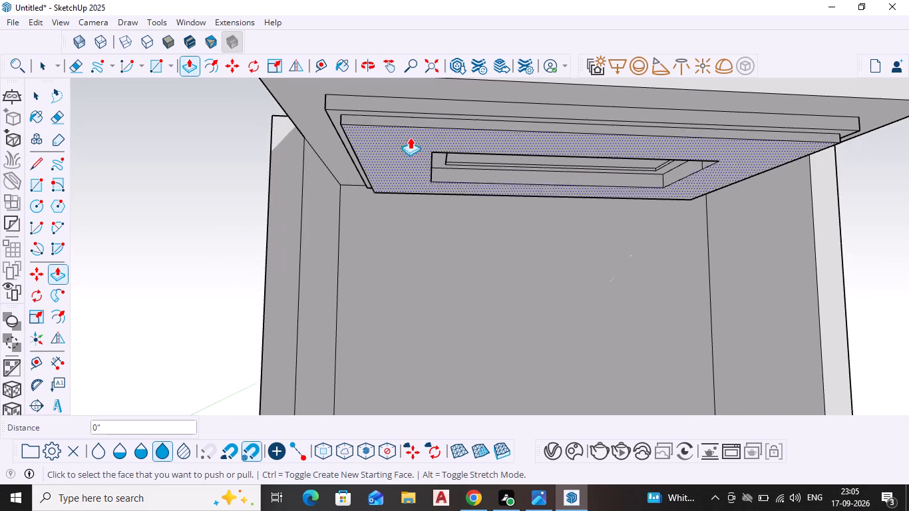
pyautogui.scroll(3, 410, 137)
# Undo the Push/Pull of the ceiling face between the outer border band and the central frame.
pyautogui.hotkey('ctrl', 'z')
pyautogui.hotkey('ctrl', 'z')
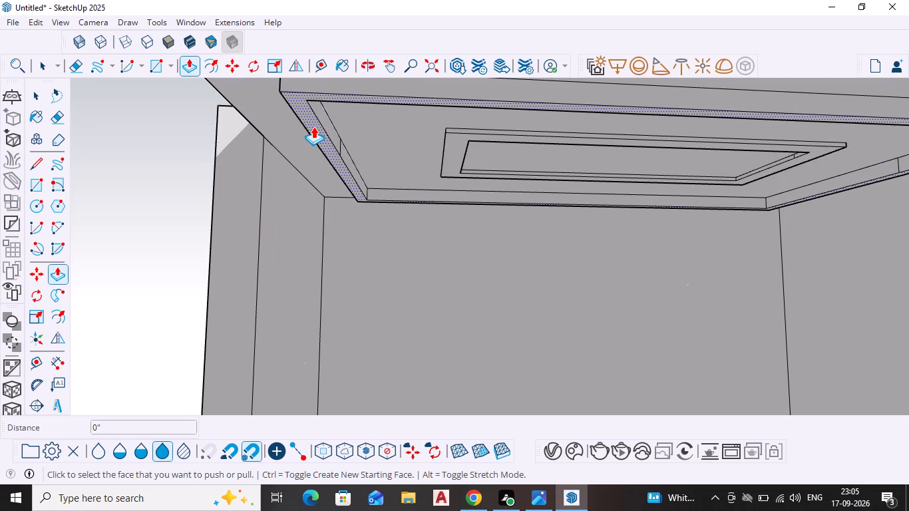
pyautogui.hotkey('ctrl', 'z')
# Push/Pull the ceiling's outer border band upward by about 3 1/2".
pyautogui.scroll(3, 329, 124)
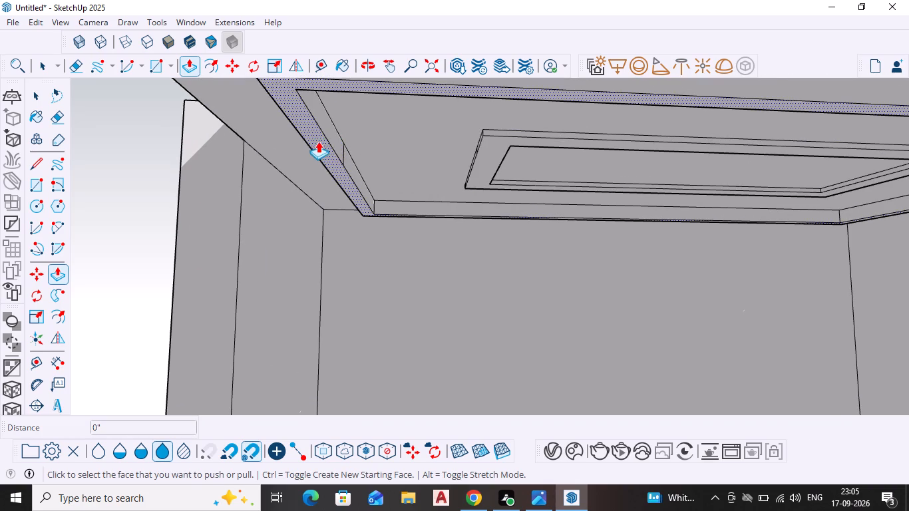
pyautogui.click(319, 134)
pyautogui.click(341, 89)
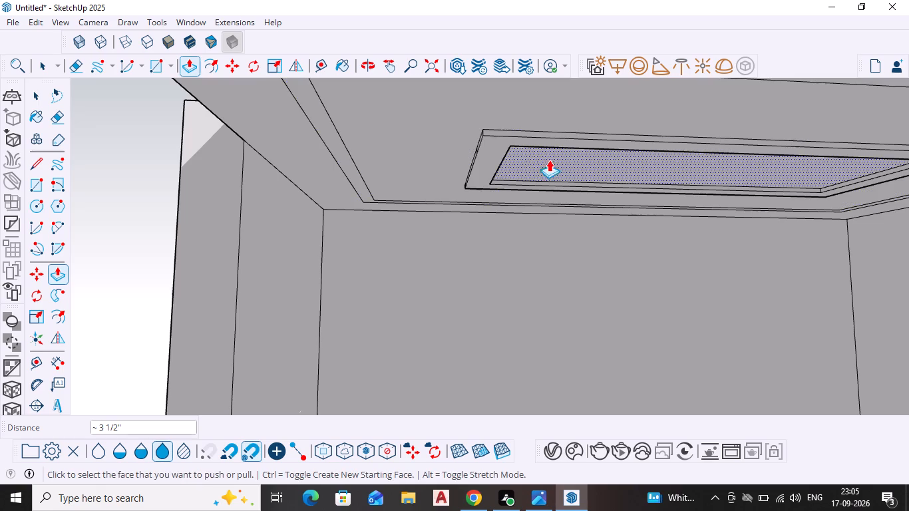
# Push/Pull the ceiling face between the outer border band and the central frame upward by about 5 1/2".
pyautogui.click(484, 157)
pyautogui.click(490, 100)
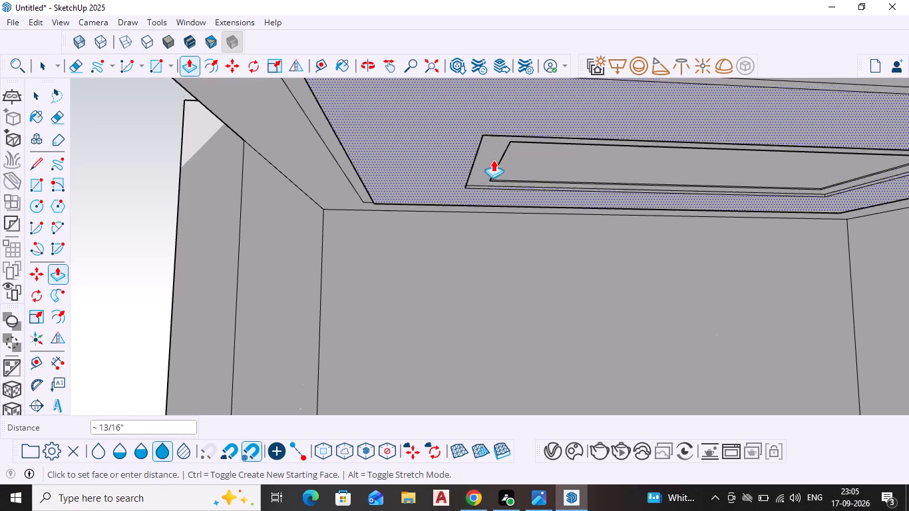
pyautogui.scroll(-6, 518, 78)
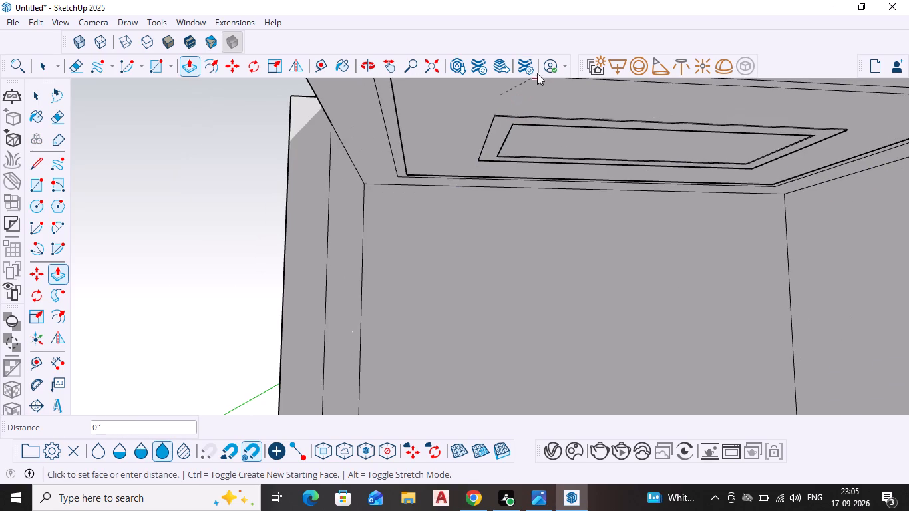
pyautogui.click(538, 71)
pyautogui.keyDown('shift'); pyautogui.scroll(-1, 555, 136); pyautogui.keyUp('shift')
pyautogui.keyDown('shift'); pyautogui.moveTo(555, 136); pyautogui.dragTo(494, 324, button='middle'); pyautogui.keyUp('shift')
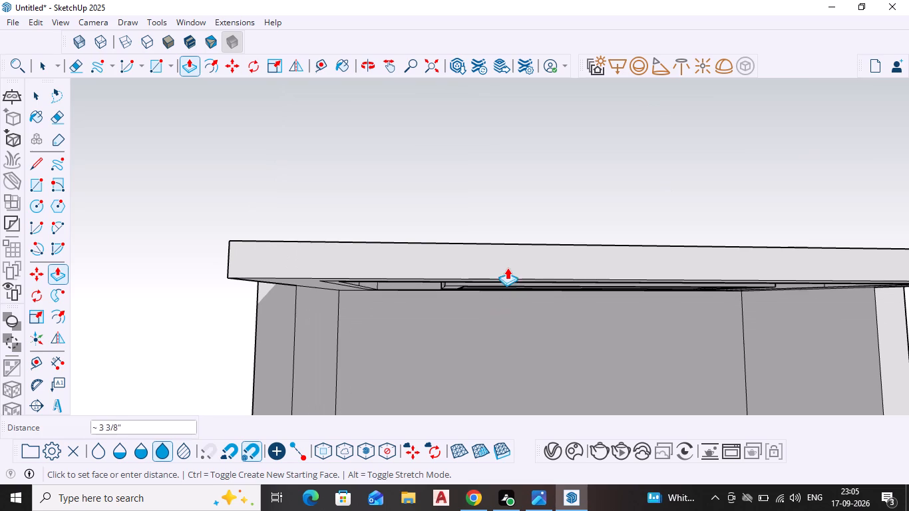
pyautogui.click(510, 257)
pyautogui.moveTo(516, 304); pyautogui.dragTo(535, 213, button='middle')
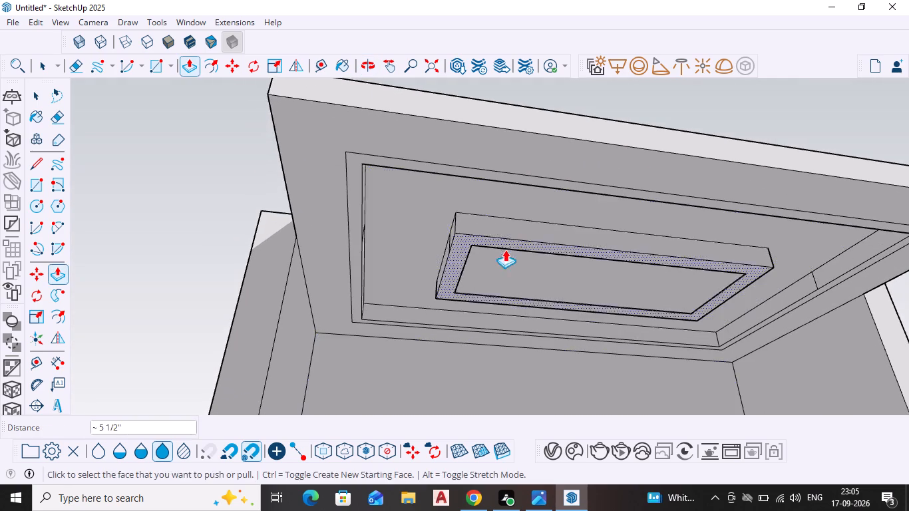
pyautogui.moveTo(504, 251); pyautogui.dragTo(474, 267, button='middle')
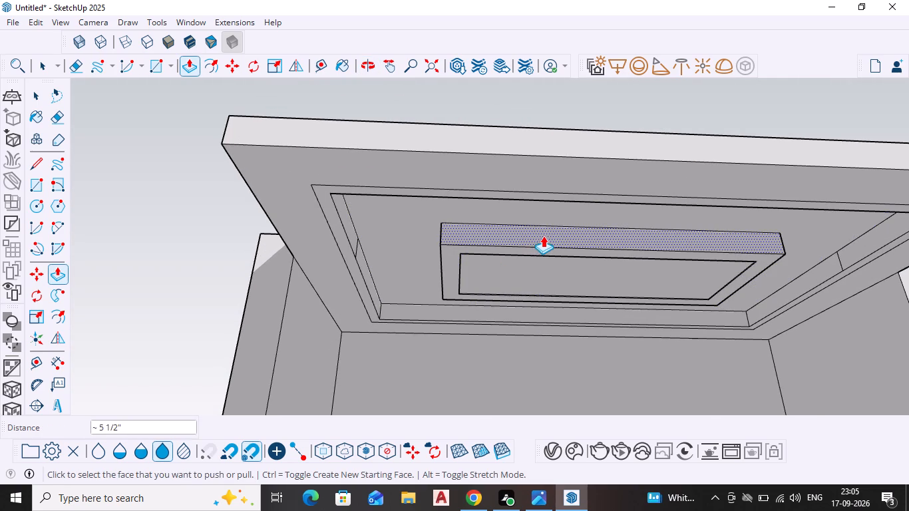
pyautogui.scroll(-12, 574, 236)
pyautogui.press('Escape')
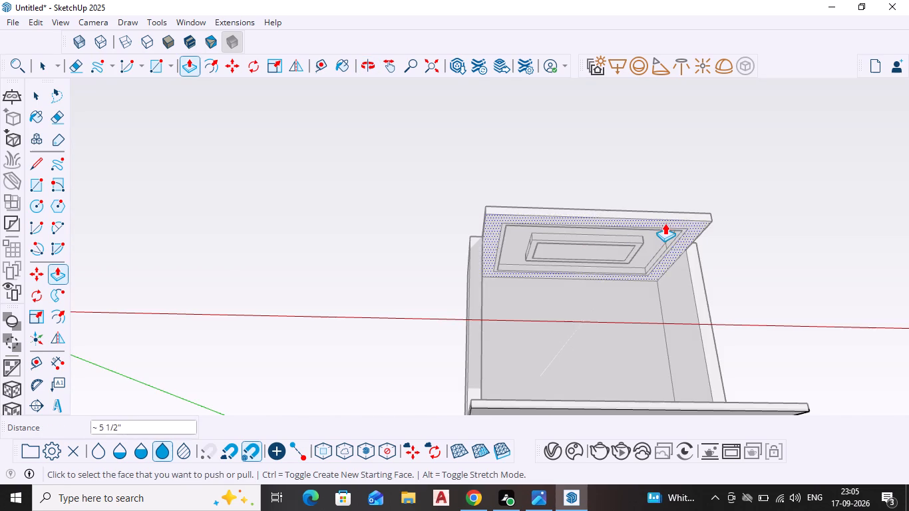
pyautogui.scroll(-4, 668, 218)
pyautogui.press('space')
# Select the vertical edge at the room's inner corner where the left side wall meets the back wall.
pyautogui.moveTo(748, 255); pyautogui.dragTo(709, 333, button='middle')
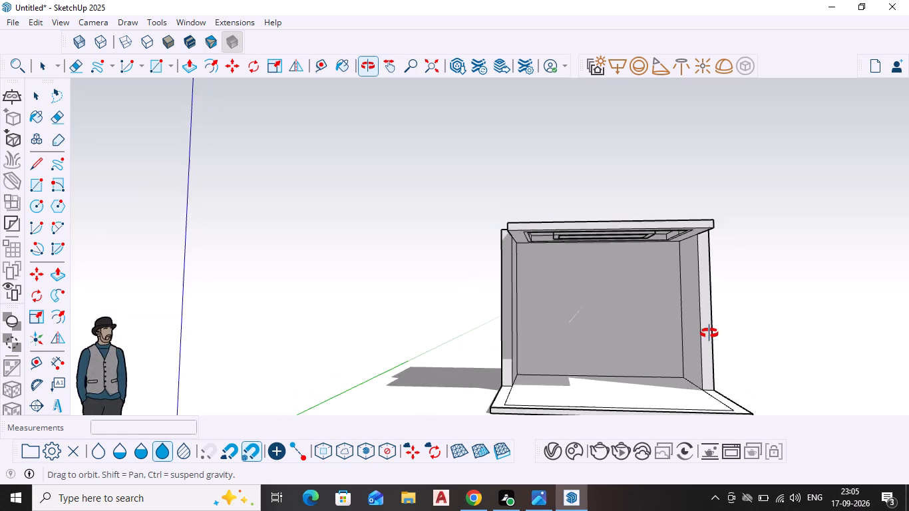
pyautogui.moveTo(709, 333); pyautogui.dragTo(707, 331, button='middle')
pyautogui.scroll(7, 659, 284)
pyautogui.keyDown('shift'); pyautogui.moveTo(550, 311); pyautogui.dragTo(523, 216, button='middle'); pyautogui.keyUp('shift')
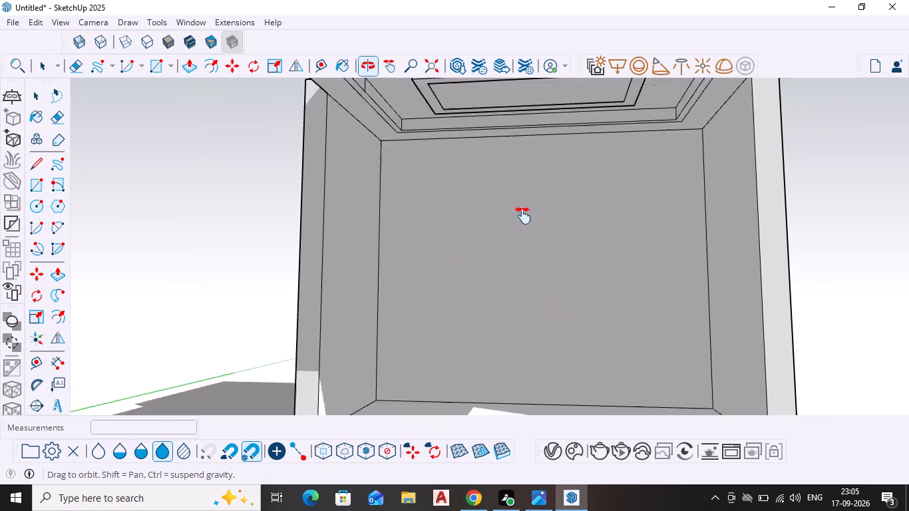
pyautogui.keyDown('shift'); pyautogui.moveTo(523, 216); pyautogui.dragTo(504, 169, button='middle'); pyautogui.keyUp('shift')
pyautogui.scroll(2, 425, 203)
pyautogui.scroll(-4, 355, 219)
pyautogui.moveTo(427, 165); pyautogui.dragTo(428, 194, button='middle')
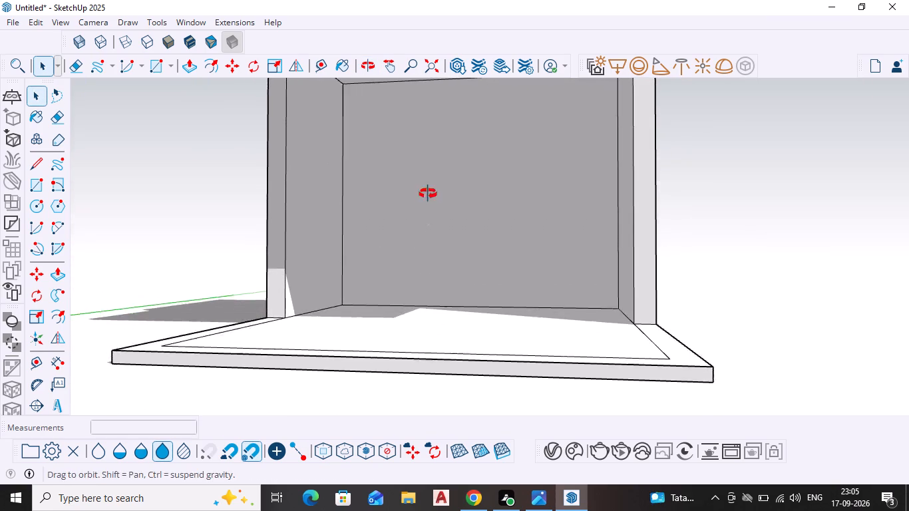
pyautogui.moveTo(428, 194); pyautogui.dragTo(448, 226, button='middle')
pyautogui.click(325, 202)
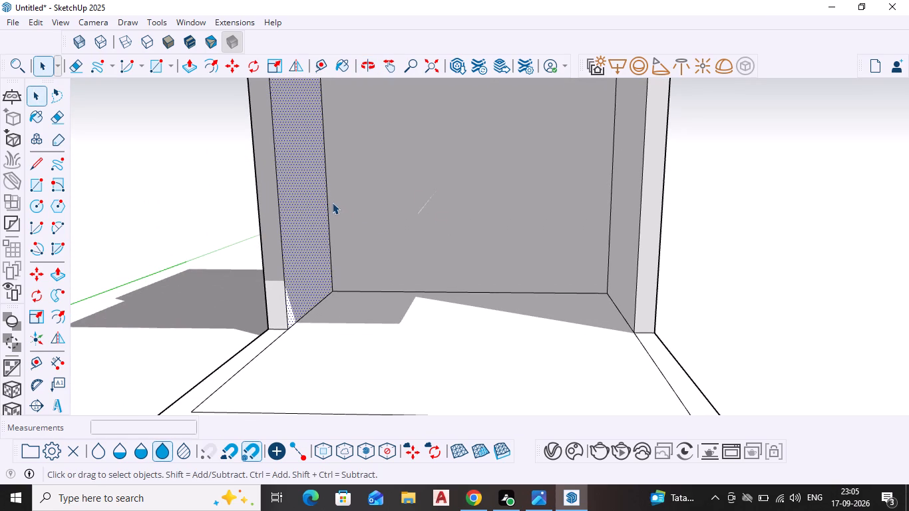
pyautogui.click(327, 201)
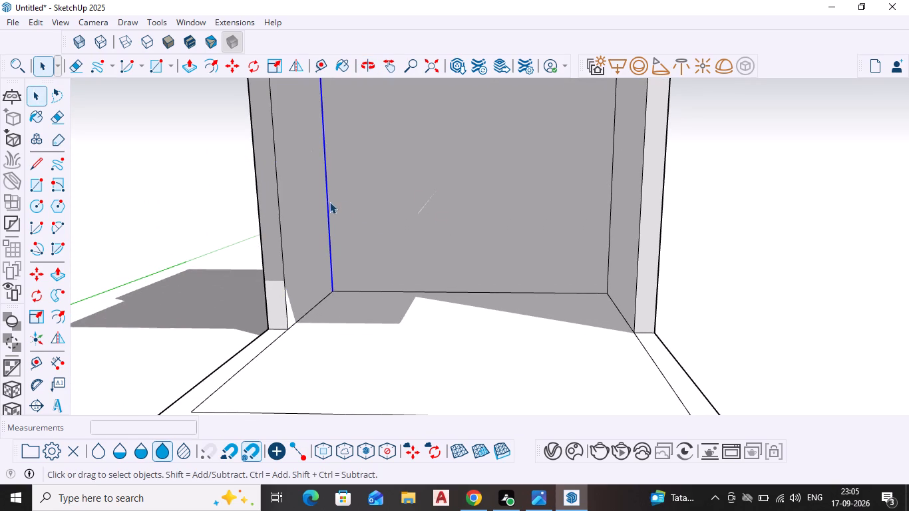
pyautogui.scroll(-4, 355, 199)
pyautogui.keyDown('shift'); pyautogui.moveTo(387, 144); pyautogui.dragTo(366, 198, button='middle'); pyautogui.keyUp('shift')
pyautogui.scroll(3, 335, 238)
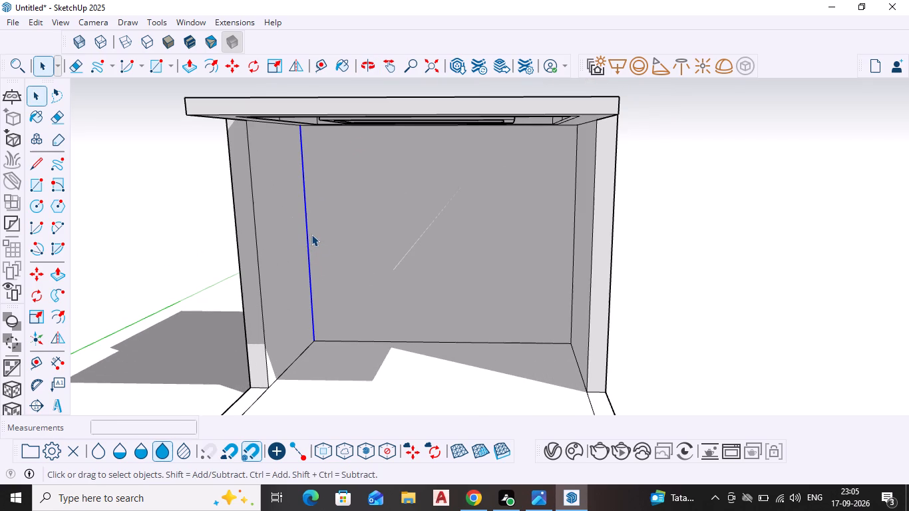
pyautogui.press('2')
pyautogui.scroll(-1, 311, 238)
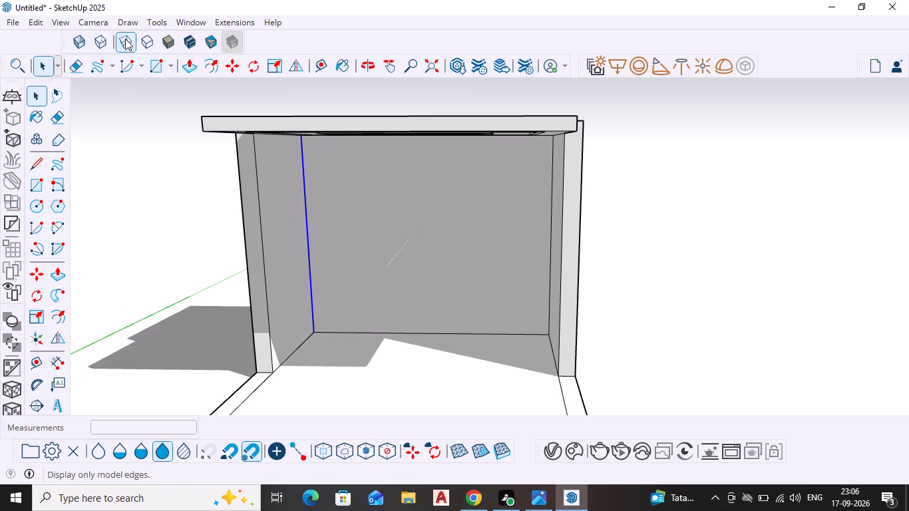
# Show the Shadows settings, set Light to 77 and turn off shadow display on faces while keeping it on the ground.
pyautogui.click(196, 20)
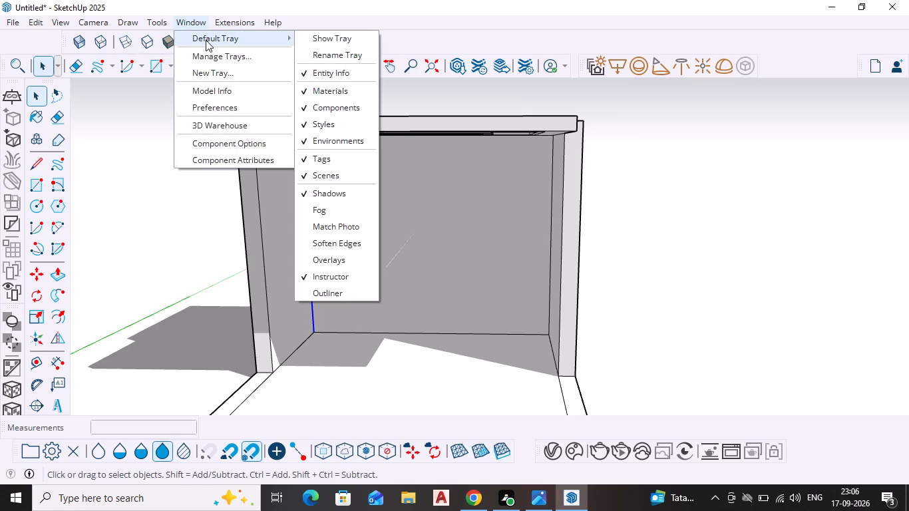
pyautogui.click(343, 39)
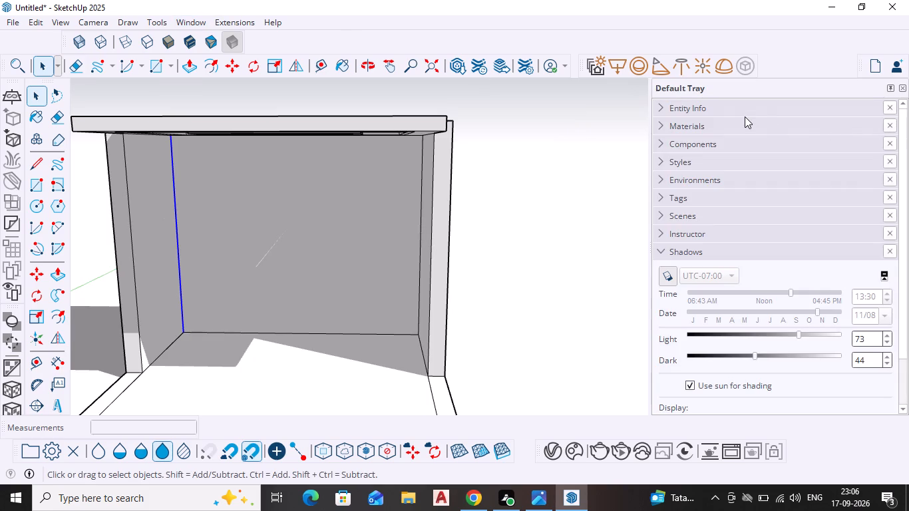
pyautogui.scroll(3, 744, 116)
pyautogui.scroll(-3, 689, 192)
pyautogui.click(676, 198)
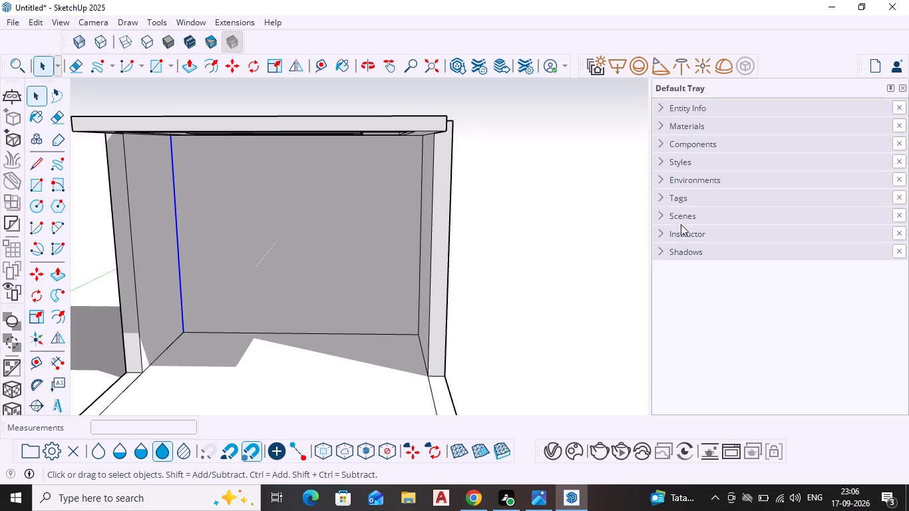
pyautogui.click(677, 254)
pyautogui.scroll(-4, 687, 275)
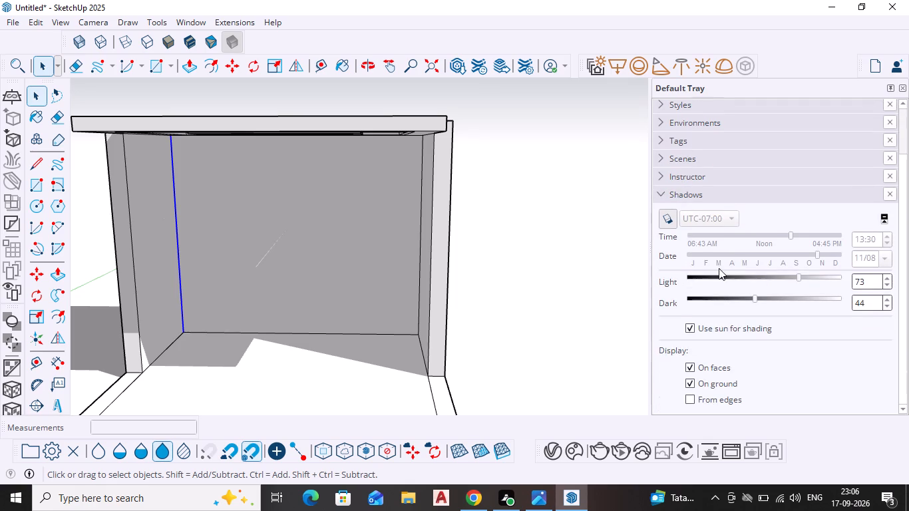
pyautogui.click(801, 274)
pyautogui.click(693, 381)
pyautogui.click(689, 371)
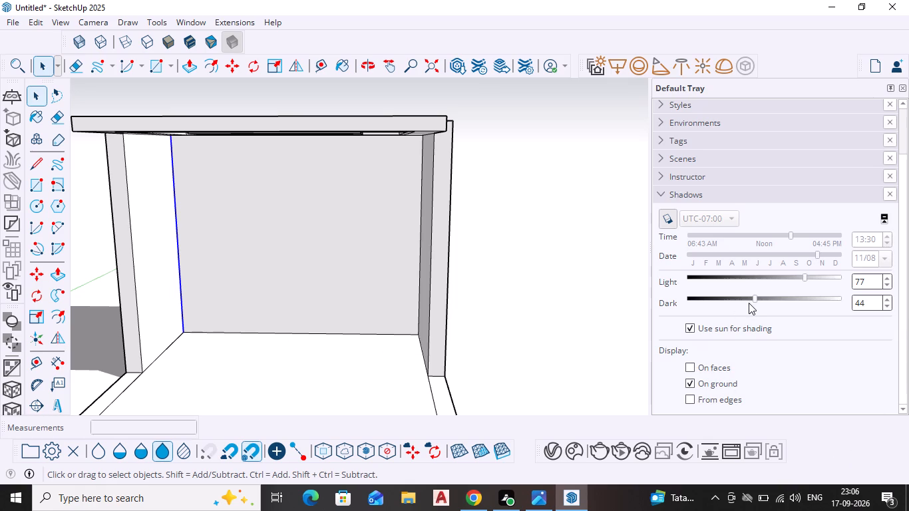
# Set the Dark value of the shadow settings to 77 to brighten the room's shaded faces.
pyautogui.moveTo(753, 300); pyautogui.dragTo(894, 278)
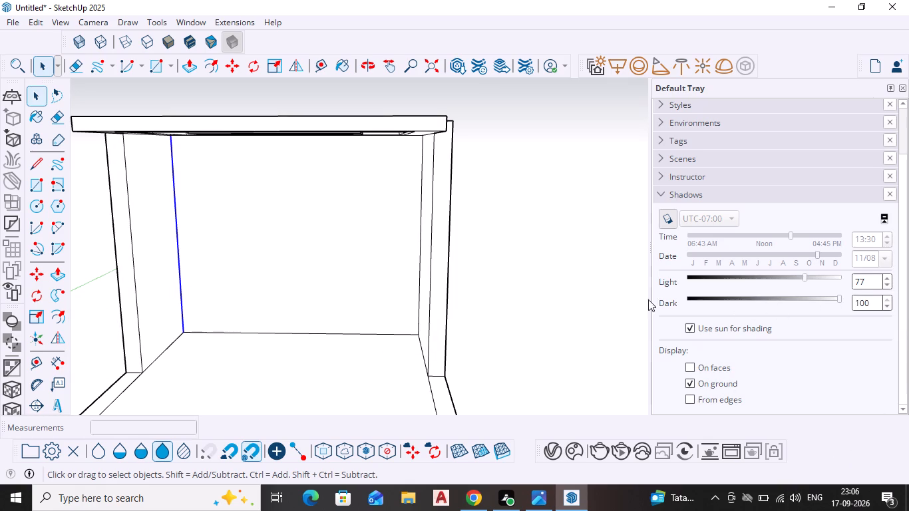
pyautogui.scroll(-4, 568, 283)
pyautogui.scroll(-3, 506, 279)
pyautogui.scroll(1, 364, 263)
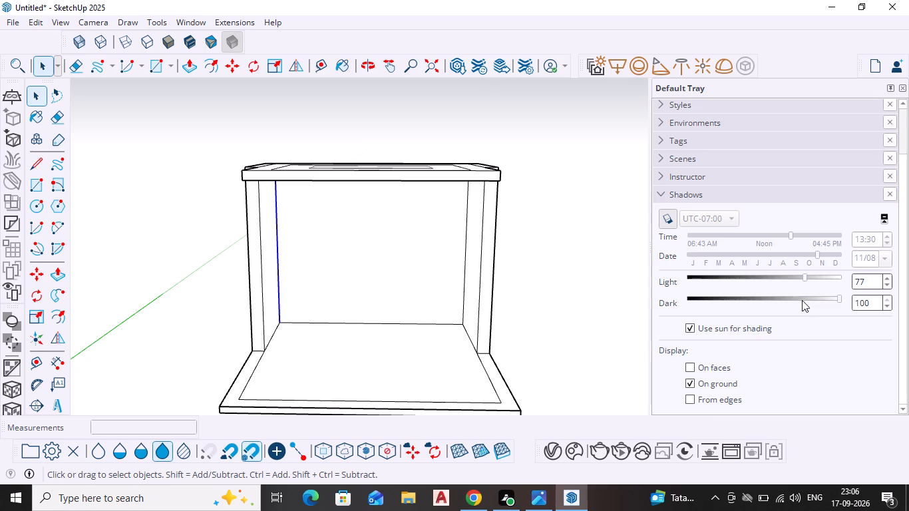
pyautogui.moveTo(837, 298); pyautogui.dragTo(820, 300)
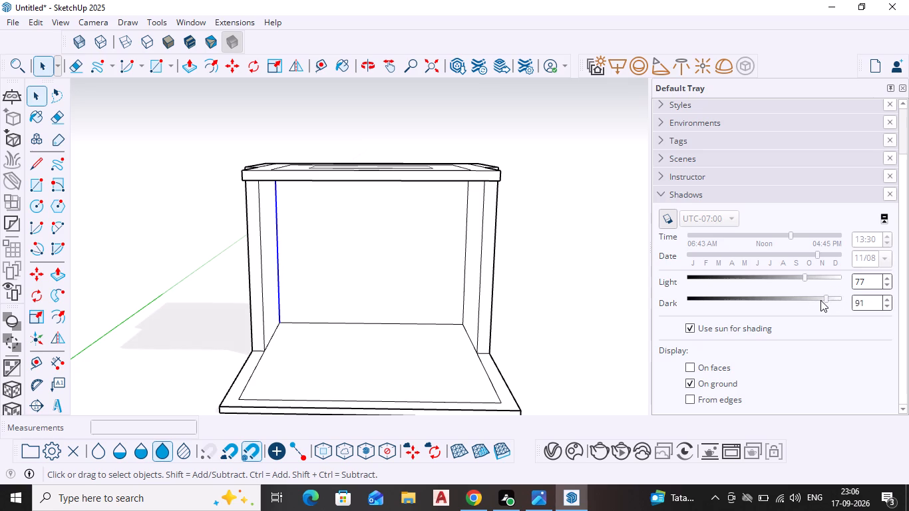
pyautogui.moveTo(820, 300); pyautogui.dragTo(818, 301)
pyautogui.moveTo(818, 301); pyautogui.dragTo(799, 301)
pyautogui.click(805, 300)
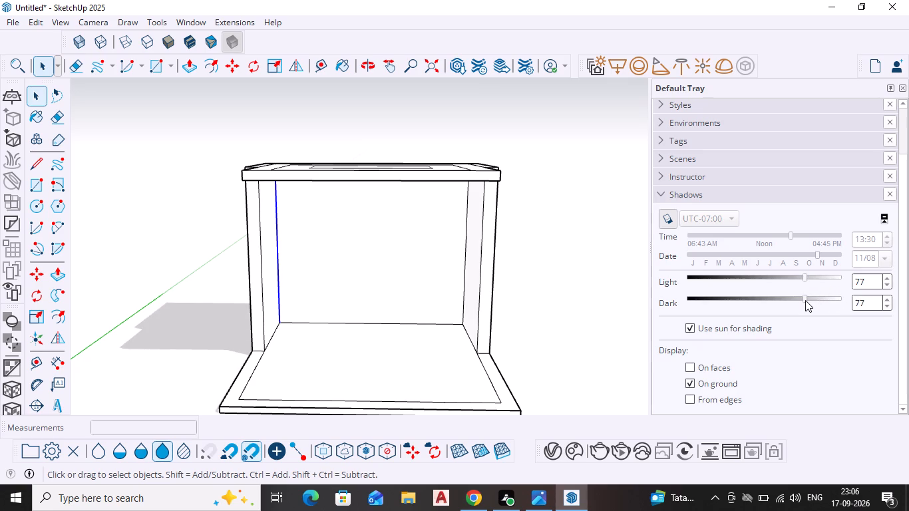
# Copy the selected vertical corner edge along the back wall's floor line, about 3' 1 9/16" in from the left corner.
pyautogui.scroll(4, 319, 275)
pyautogui.moveTo(360, 233); pyautogui.dragTo(361, 168, button='middle')
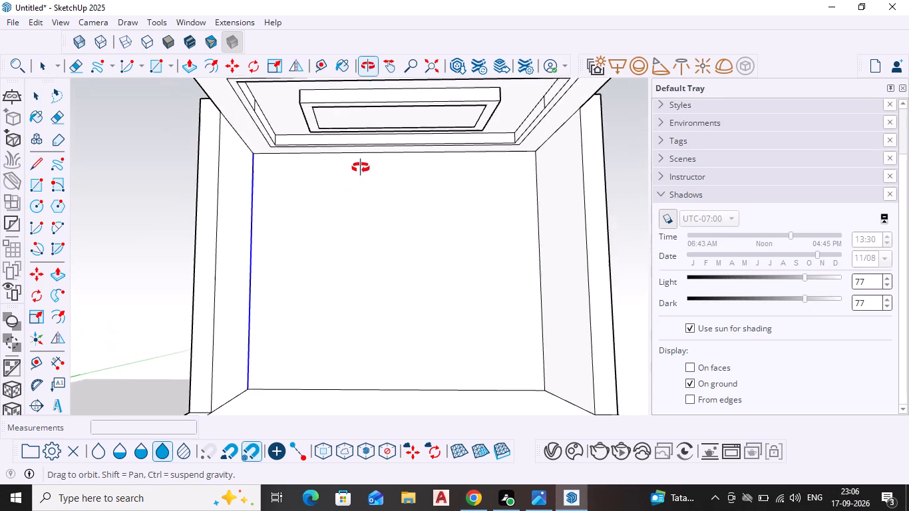
pyautogui.moveTo(361, 168); pyautogui.dragTo(368, 176, button='middle')
pyautogui.scroll(3, 307, 194)
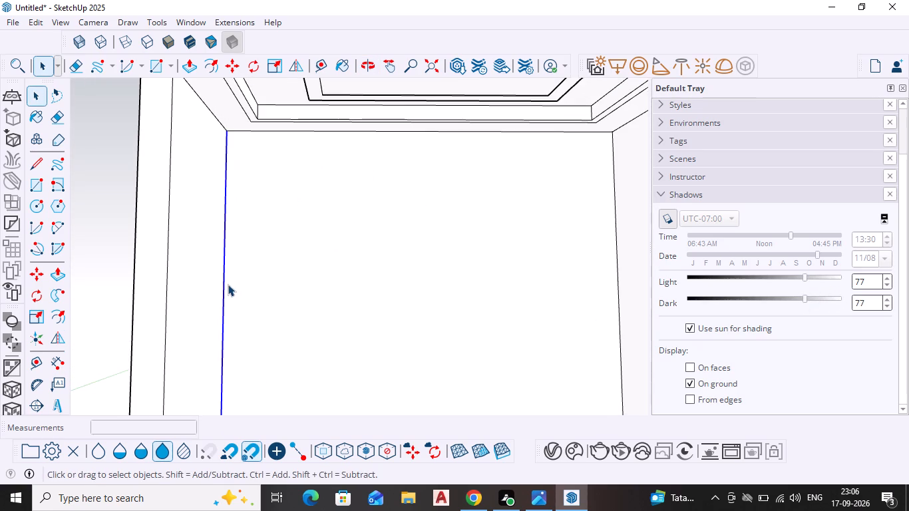
pyautogui.keyDown('shift'); pyautogui.moveTo(267, 273); pyautogui.dragTo(273, 226, button='middle'); pyautogui.keyUp('shift')
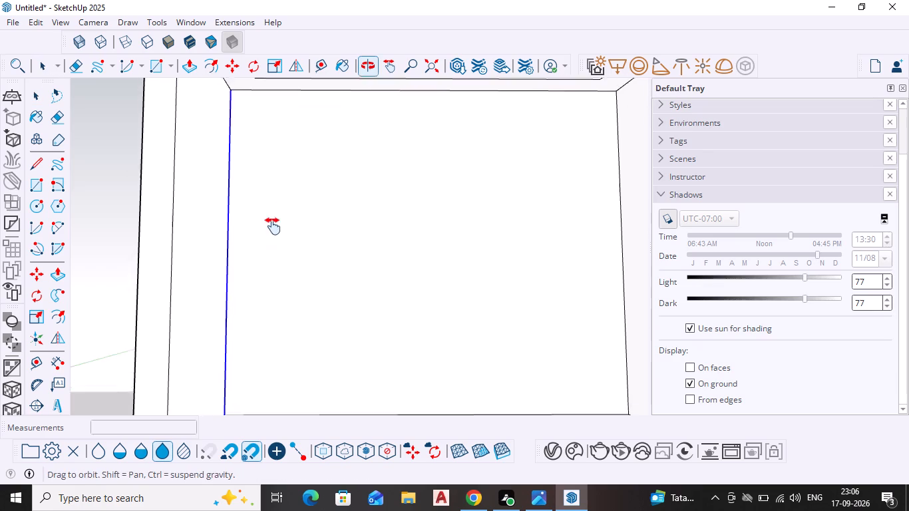
pyautogui.keyDown('shift'); pyautogui.moveTo(273, 226); pyautogui.dragTo(291, 164, button='middle'); pyautogui.keyUp('shift')
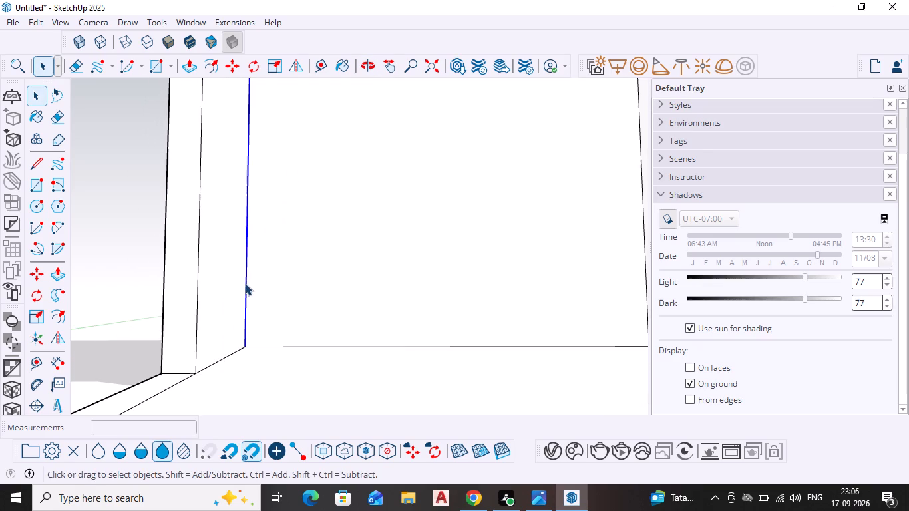
pyautogui.press('m')
pyautogui.press('Return')
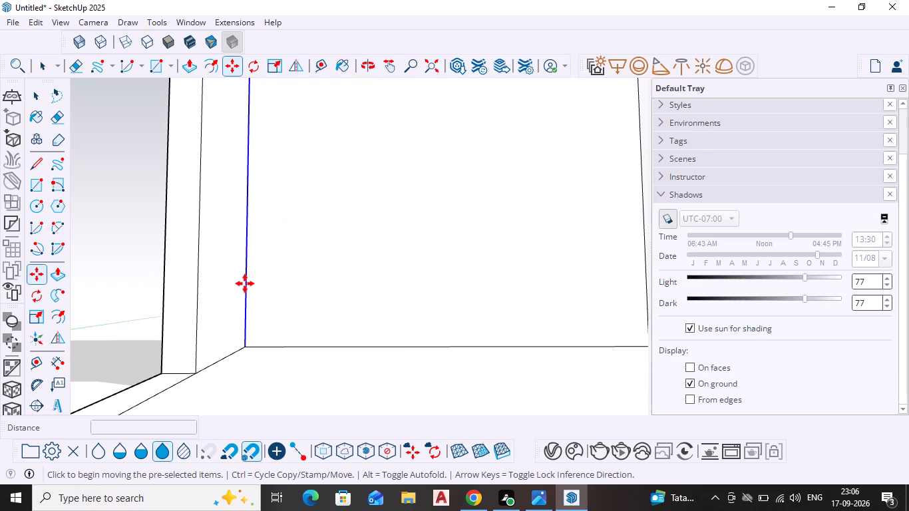
pyautogui.click(248, 345)
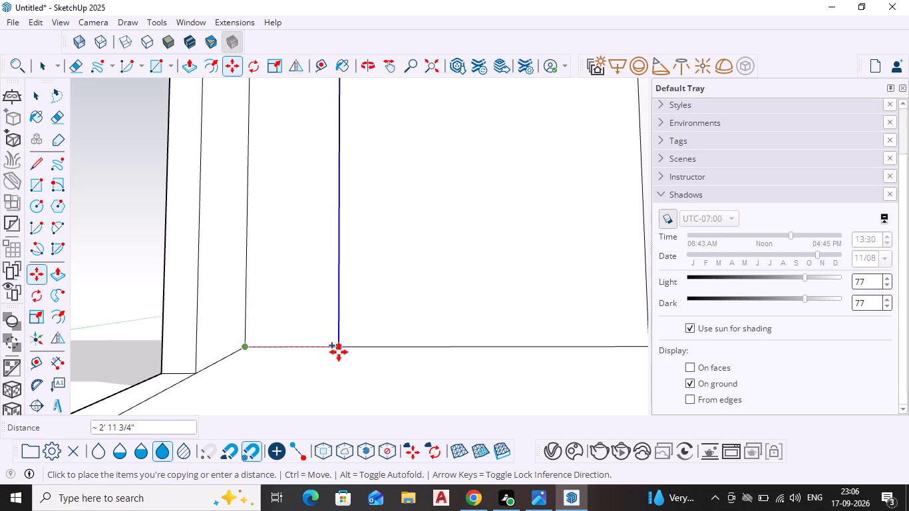
pyautogui.keyDown('shift'); pyautogui.moveTo(369, 283); pyautogui.dragTo(352, 367, button='middle'); pyautogui.keyUp('shift')
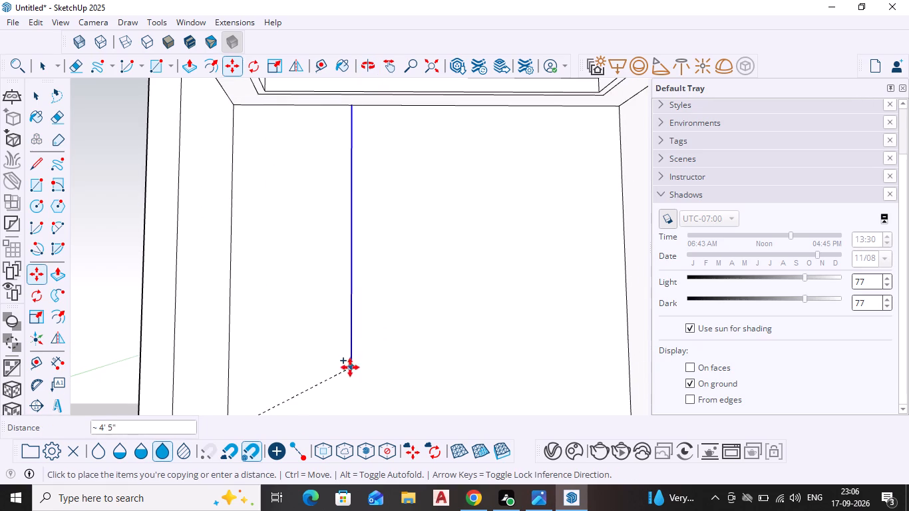
pyautogui.scroll(-1, 349, 368)
pyautogui.middleClick(343, 379)
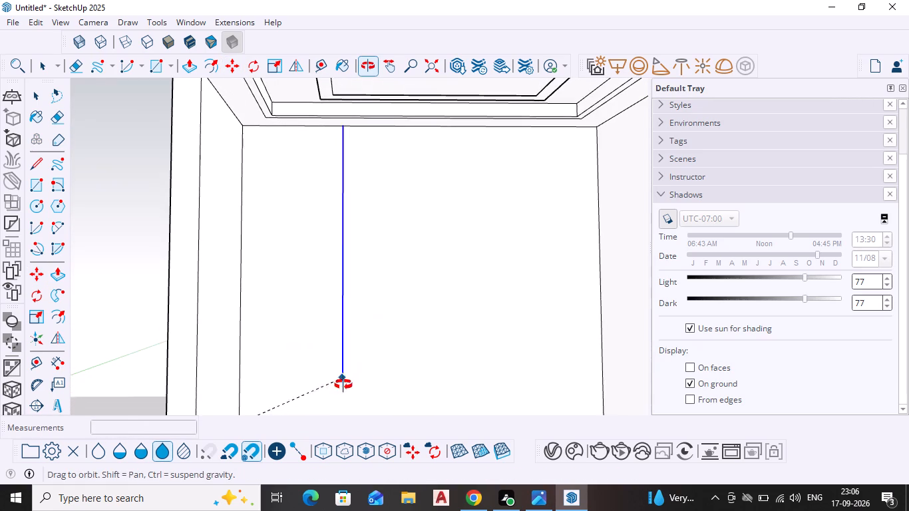
pyautogui.scroll(-1, 341, 373)
pyautogui.moveTo(341, 373); pyautogui.dragTo(375, 270, button='middle')
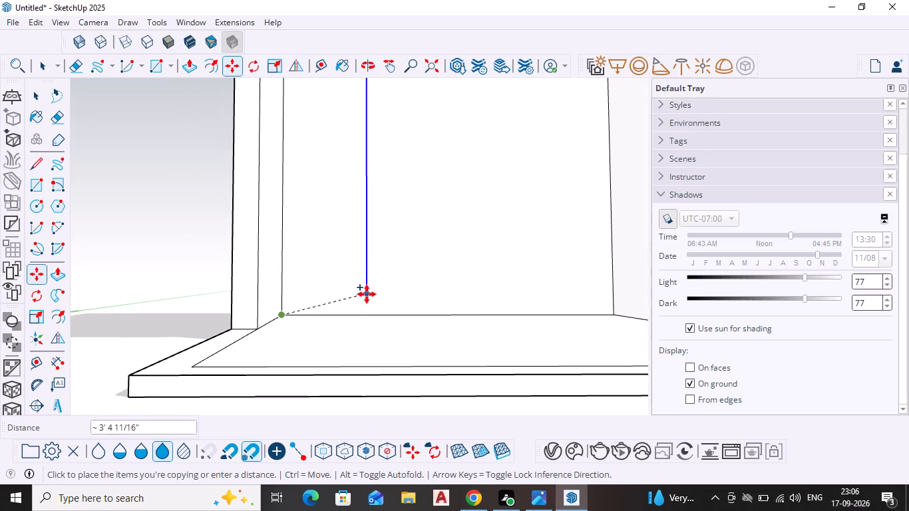
pyautogui.click(363, 311)
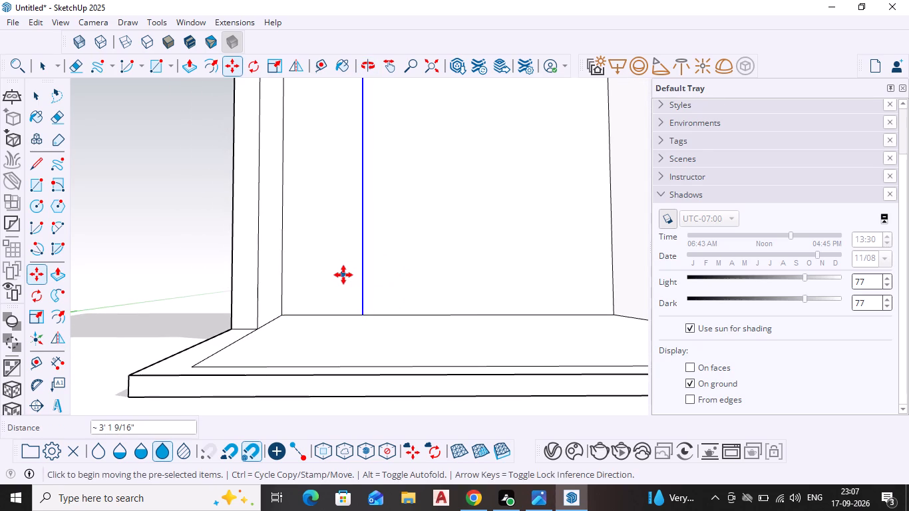
pyautogui.press('Escape')
pyautogui.press('space')
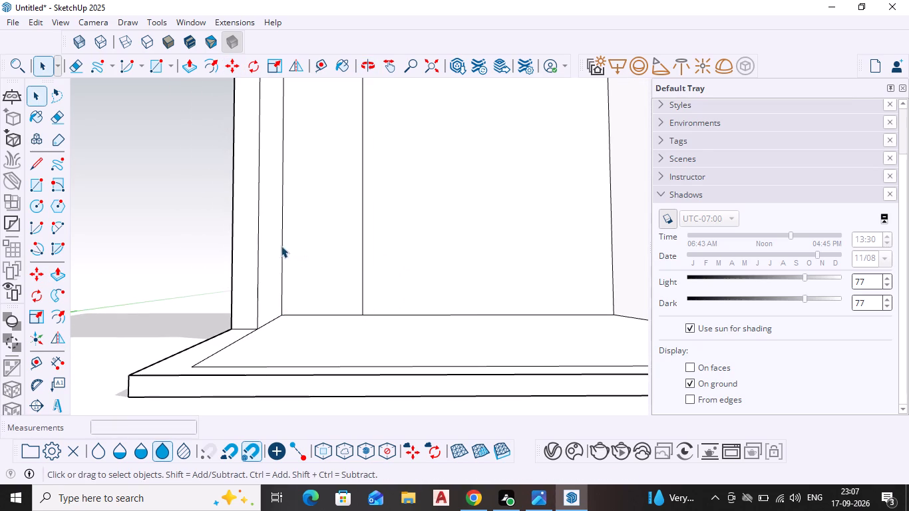
# Place vertical guides on the back wall with Tape Measure, one on the copied edge and one 3' in from the right corner.
pyautogui.click(34, 362)
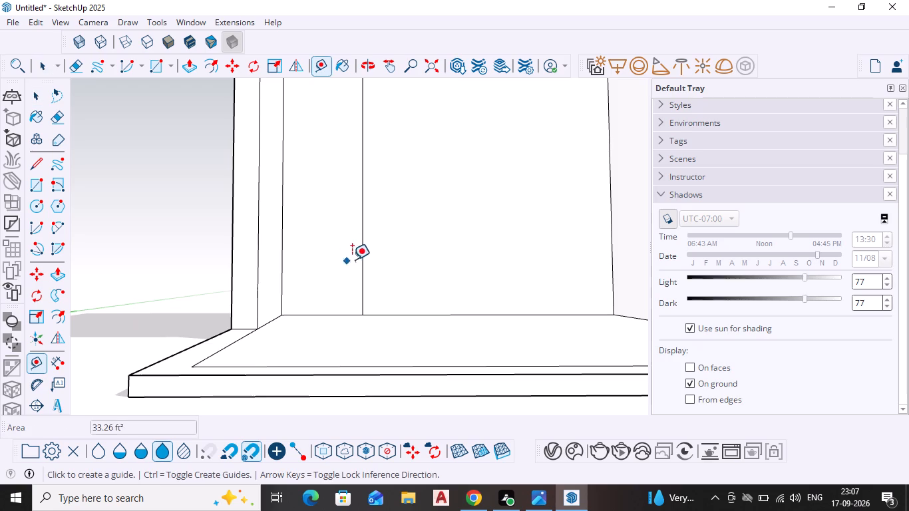
pyautogui.click(285, 243)
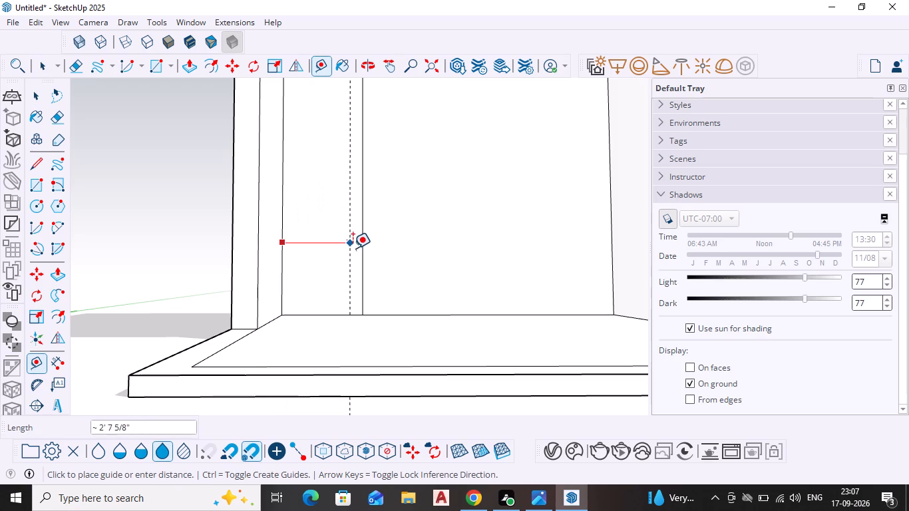
pyautogui.click(359, 245)
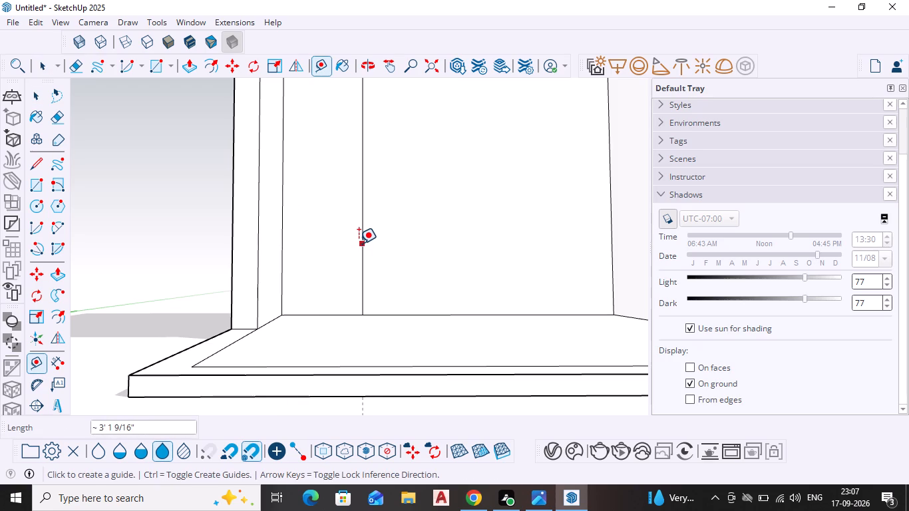
pyautogui.click(610, 249)
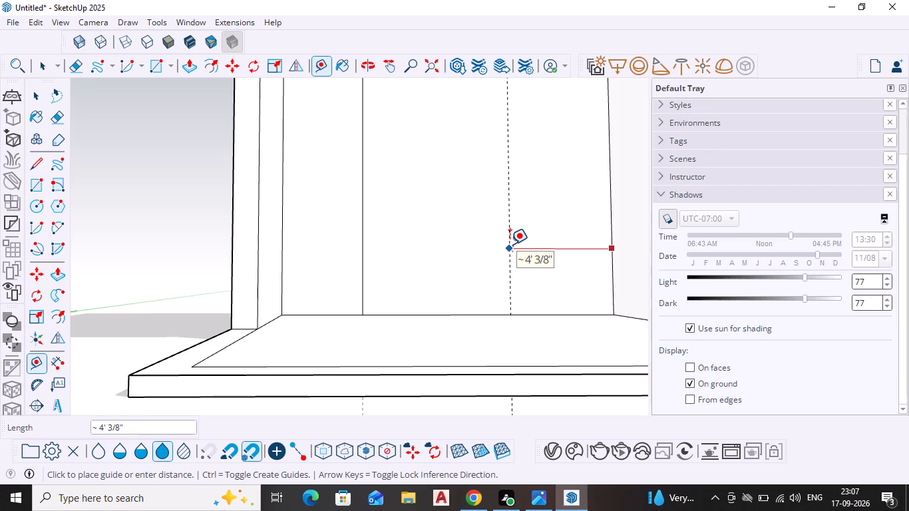
pyautogui.write("3'")
pyautogui.press('Return')
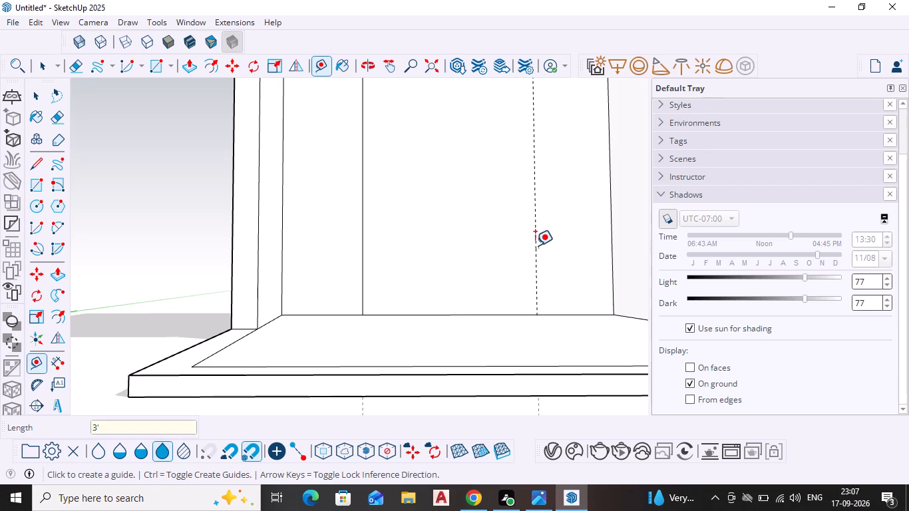
# Draw a vertical line over the right-hand guide on the back wall, from the ceiling edge down to the floor edge.
pyautogui.scroll(-4, 586, 159)
pyautogui.moveTo(591, 169); pyautogui.dragTo(569, 240, button='middle')
pyautogui.press('space')
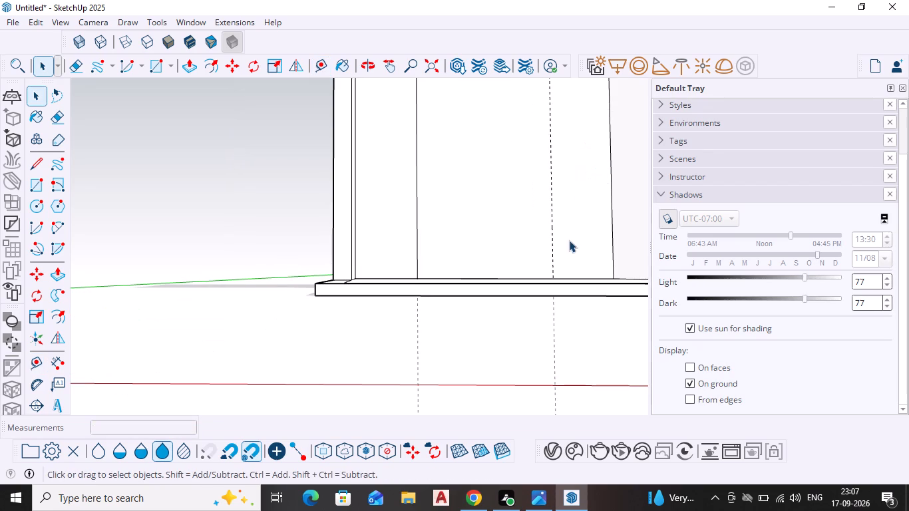
pyautogui.moveTo(569, 240); pyautogui.dragTo(570, 239, button='middle')
pyautogui.keyDown('shift'); pyautogui.moveTo(582, 180); pyautogui.dragTo(560, 256, button='middle'); pyautogui.keyUp('shift')
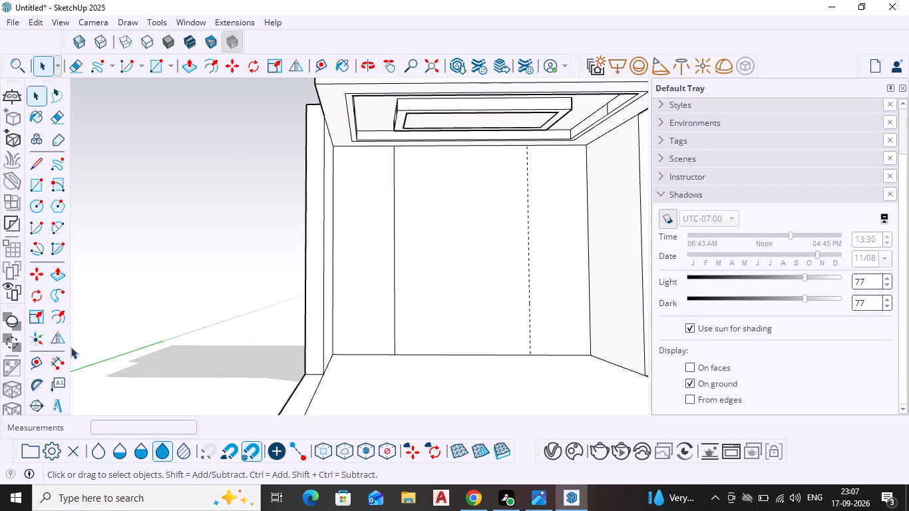
pyautogui.click(39, 157)
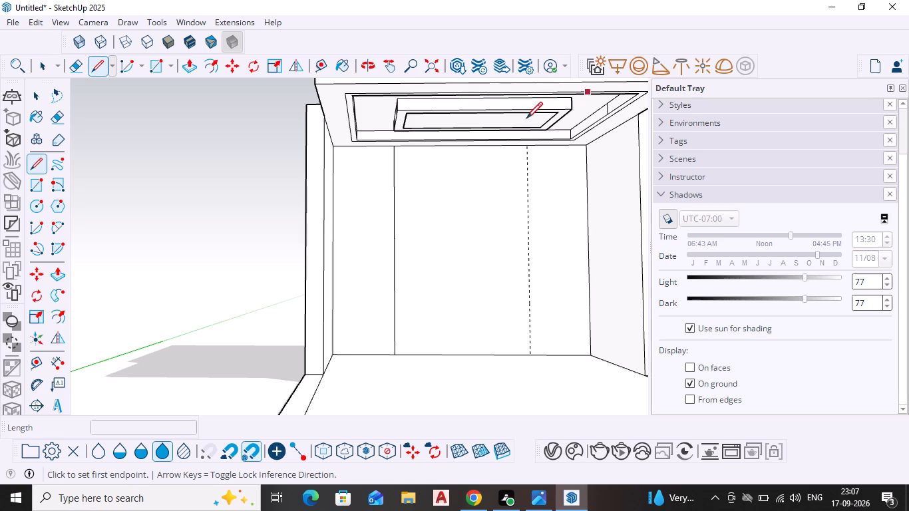
pyautogui.click(529, 148)
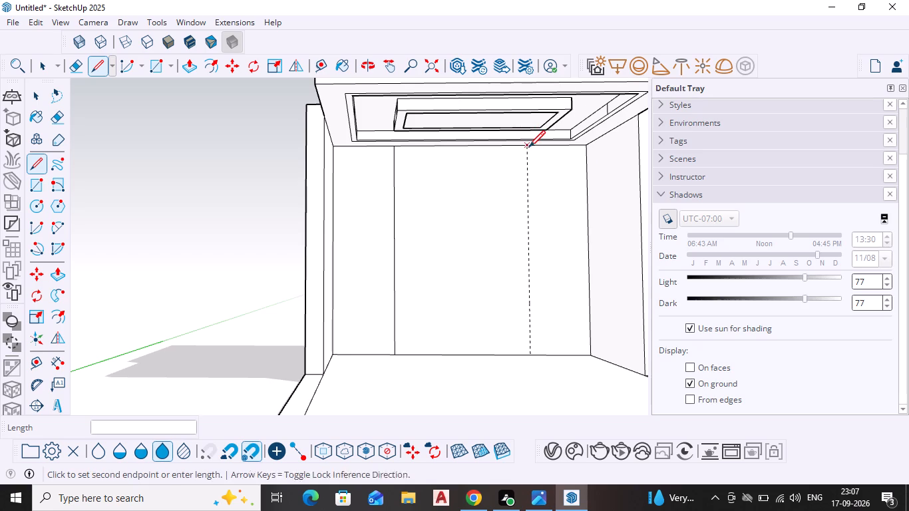
pyautogui.click(532, 357)
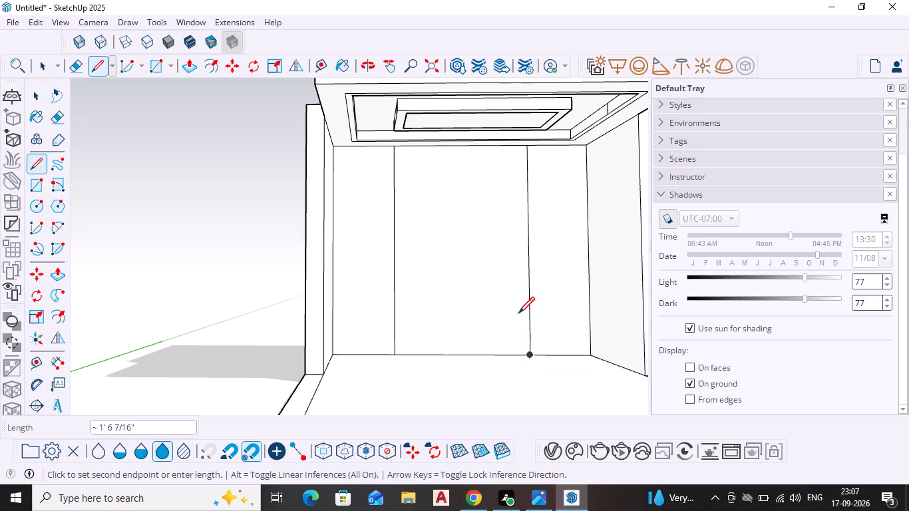
pyautogui.press('Escape')
pyautogui.press('space')
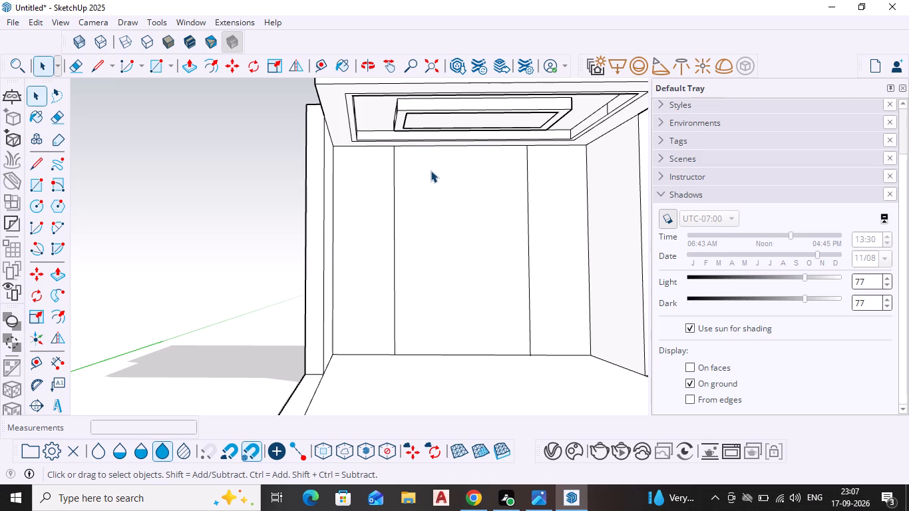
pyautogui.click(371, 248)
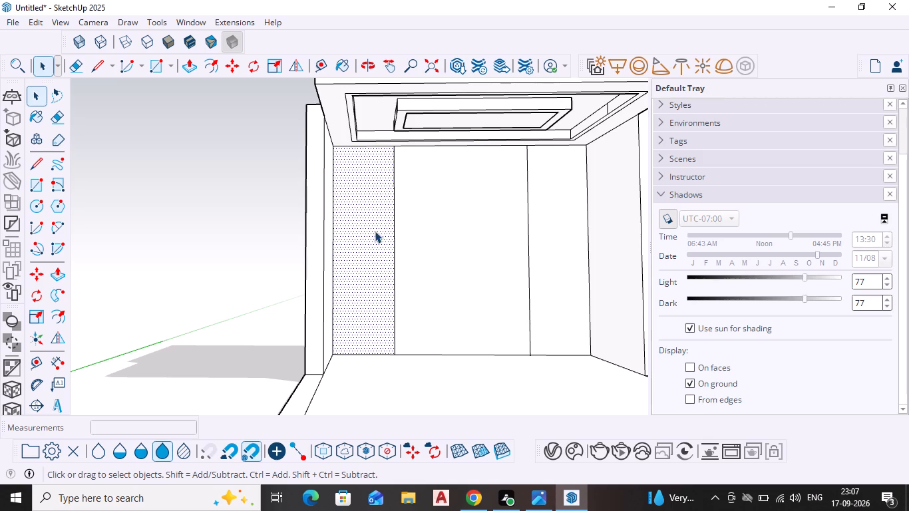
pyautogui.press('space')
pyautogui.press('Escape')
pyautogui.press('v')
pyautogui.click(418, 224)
# Draw a horizontal line about 12' 11" long across the upper back wall, from the left corner edge to the right one.
pyautogui.moveTo(431, 202); pyautogui.dragTo(431, 215, button='middle')
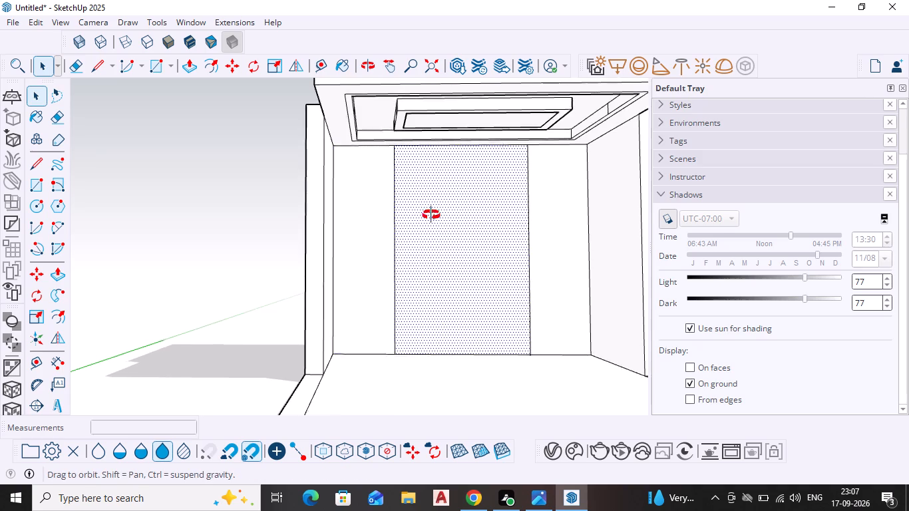
pyautogui.moveTo(431, 215); pyautogui.dragTo(446, 221, button='middle')
pyautogui.scroll(-1, 446, 225)
pyautogui.scroll(4, 425, 167)
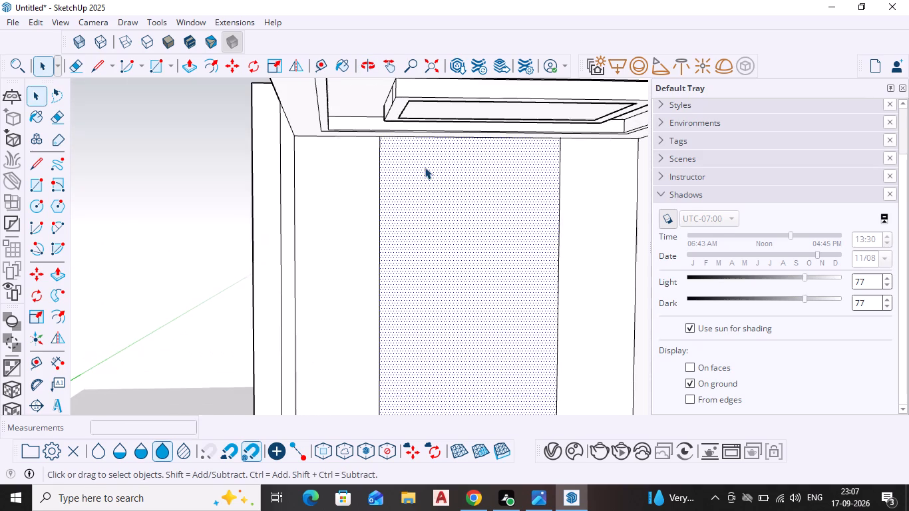
pyautogui.press('l')
pyautogui.press('Return')
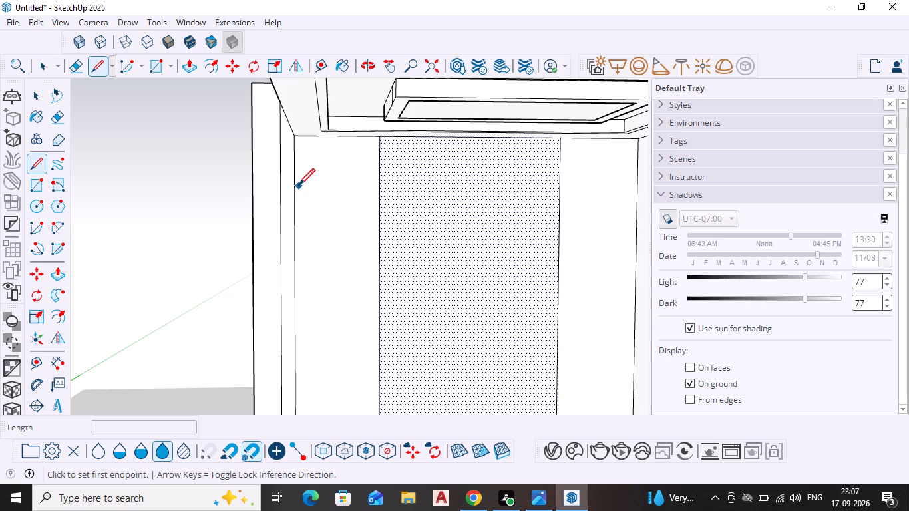
pyautogui.click(298, 187)
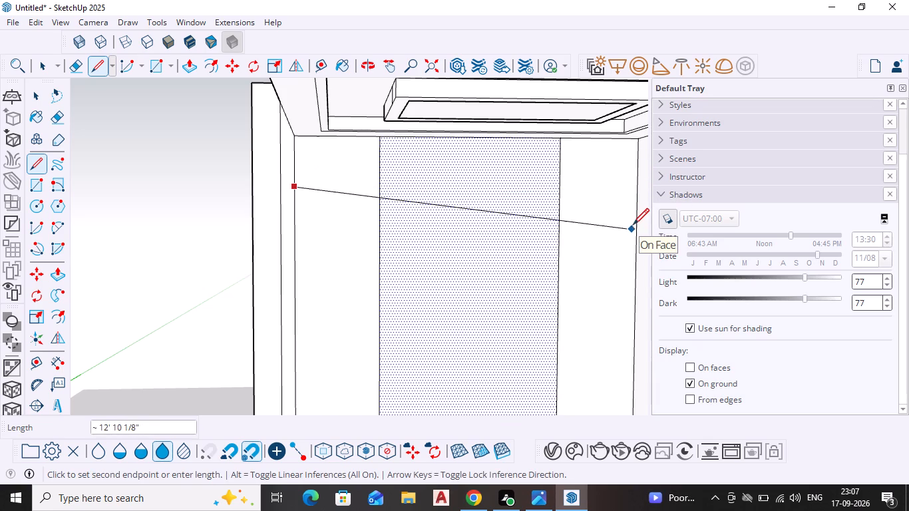
pyautogui.click(642, 186)
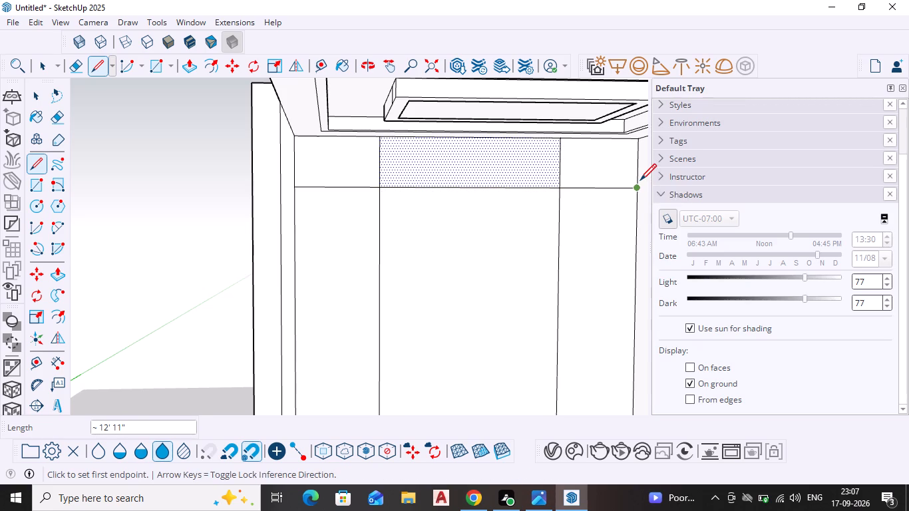
pyautogui.press('space')
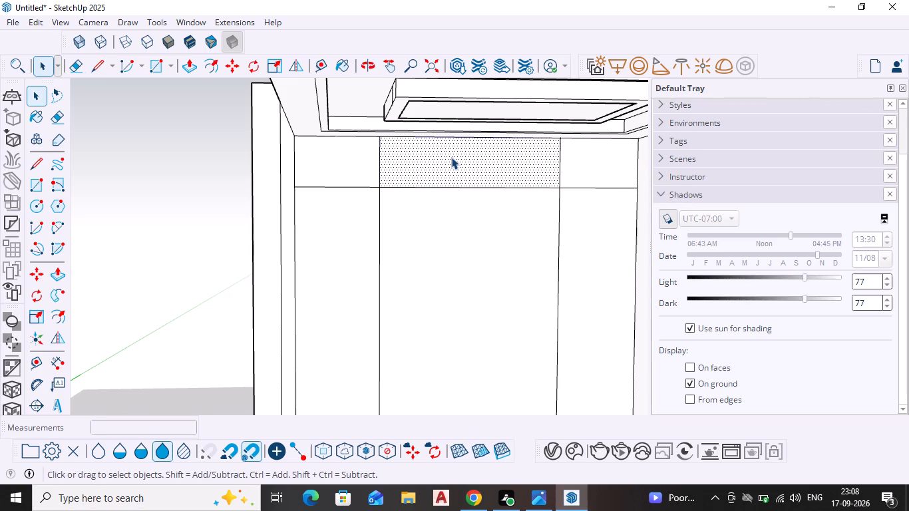
# Delete the segment of the left vertical dividing line that lies above the horizontal line on the back wall.
pyautogui.scroll(1, 227, 0)
pyautogui.press('Escape')
pyautogui.click(379, 156)
pyautogui.press('Delete')
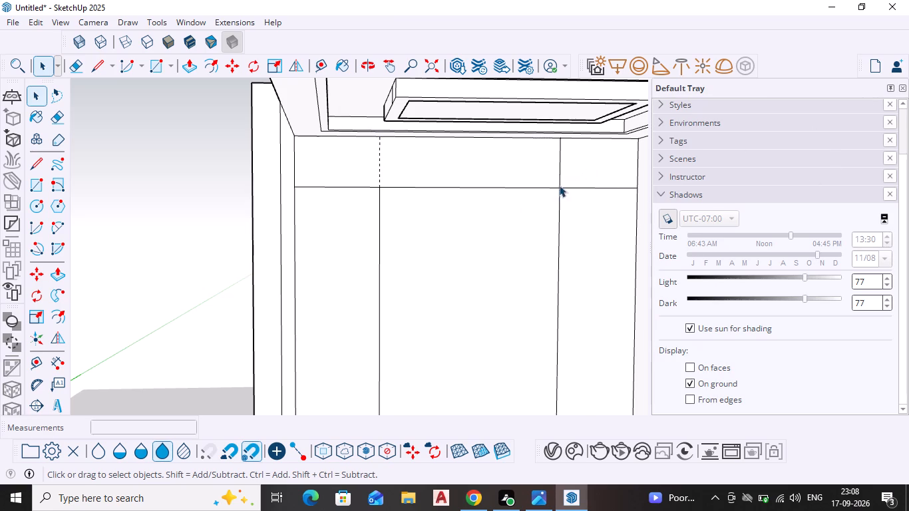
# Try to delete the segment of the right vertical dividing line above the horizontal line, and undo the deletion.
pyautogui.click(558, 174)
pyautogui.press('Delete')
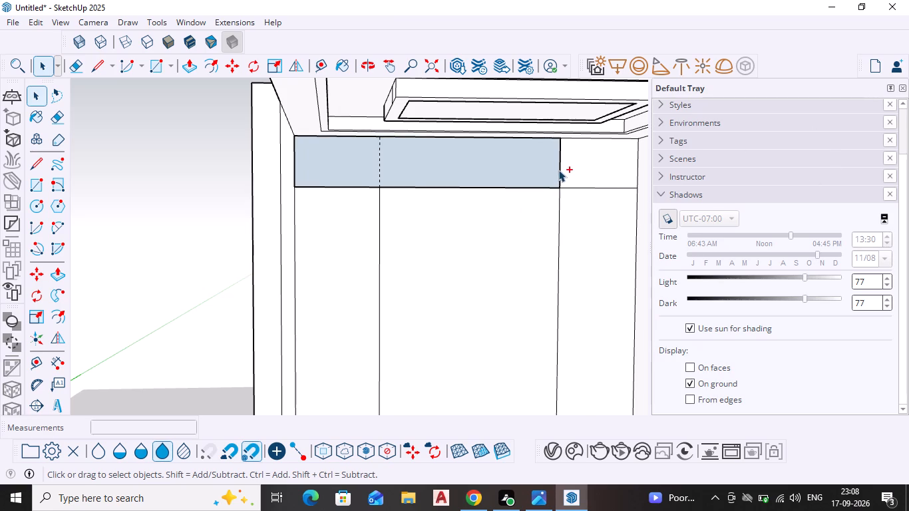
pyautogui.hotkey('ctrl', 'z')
# Delete the segment of the right vertical dividing line that lies above the horizontal line on the back wall.
pyautogui.click(558, 165)
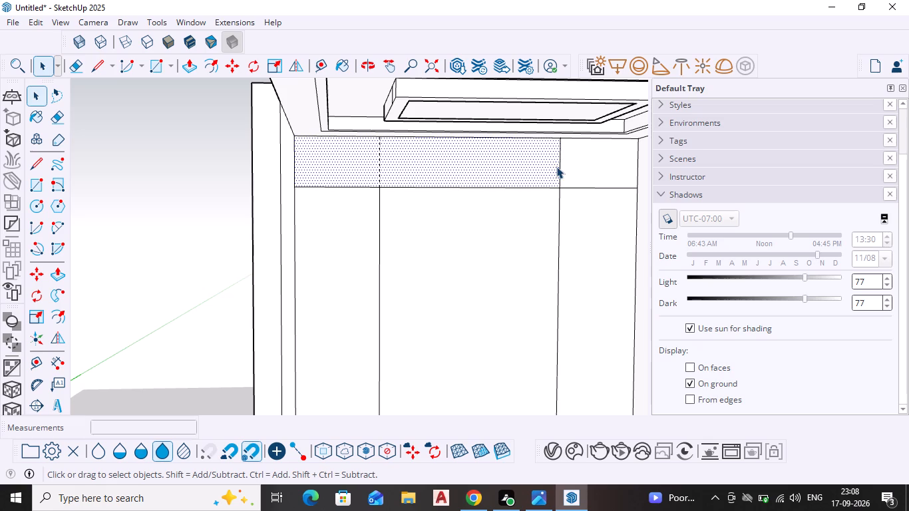
pyautogui.click(559, 160)
pyautogui.press('Delete')
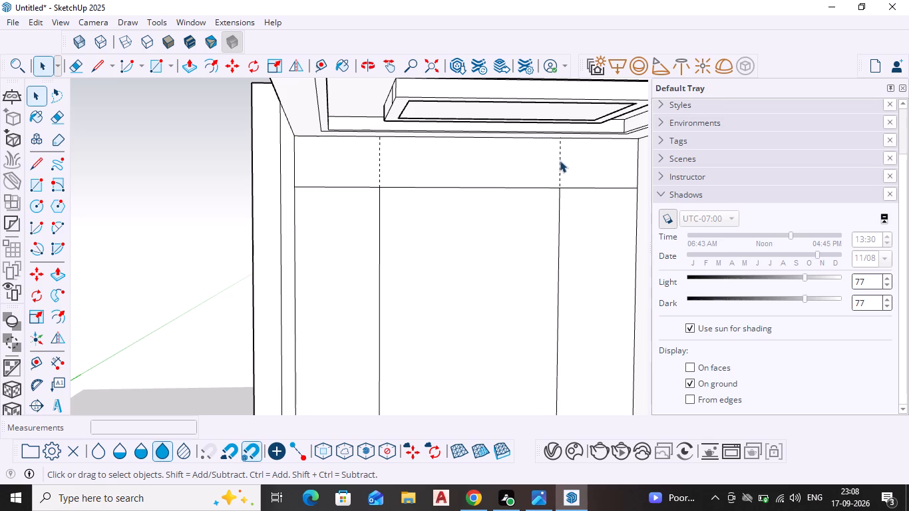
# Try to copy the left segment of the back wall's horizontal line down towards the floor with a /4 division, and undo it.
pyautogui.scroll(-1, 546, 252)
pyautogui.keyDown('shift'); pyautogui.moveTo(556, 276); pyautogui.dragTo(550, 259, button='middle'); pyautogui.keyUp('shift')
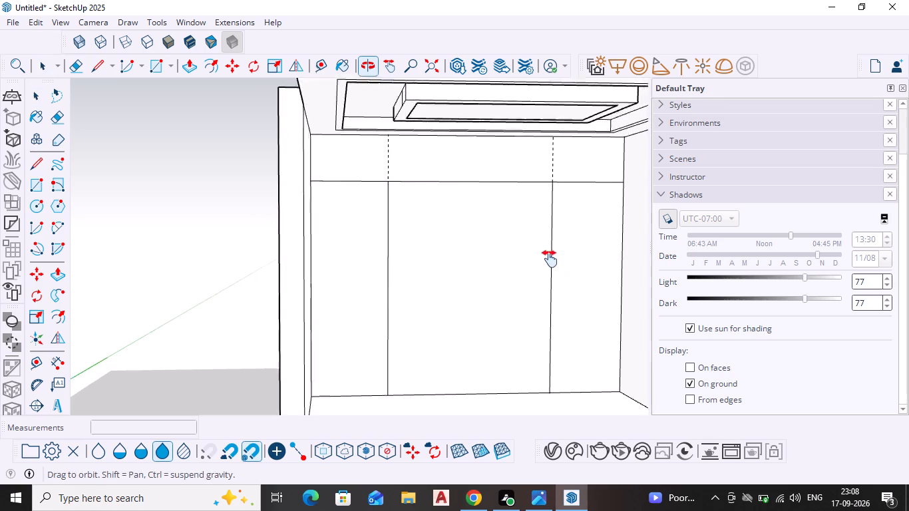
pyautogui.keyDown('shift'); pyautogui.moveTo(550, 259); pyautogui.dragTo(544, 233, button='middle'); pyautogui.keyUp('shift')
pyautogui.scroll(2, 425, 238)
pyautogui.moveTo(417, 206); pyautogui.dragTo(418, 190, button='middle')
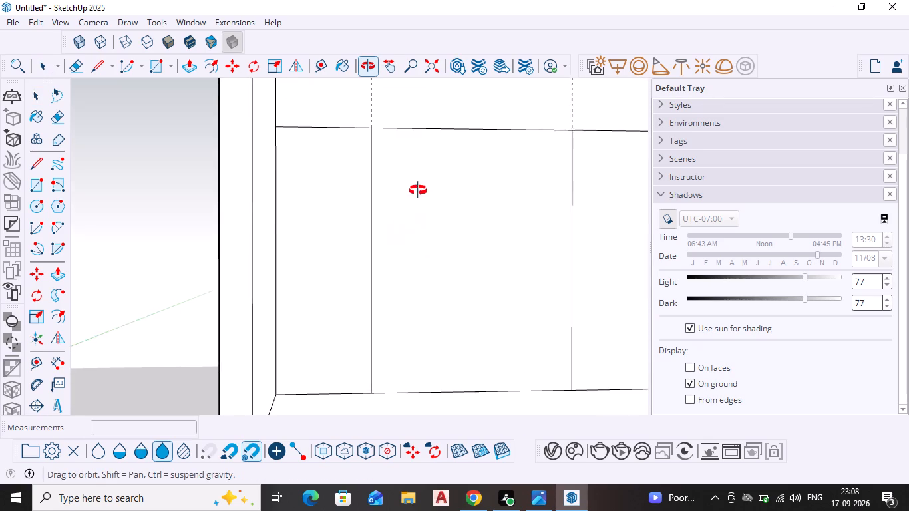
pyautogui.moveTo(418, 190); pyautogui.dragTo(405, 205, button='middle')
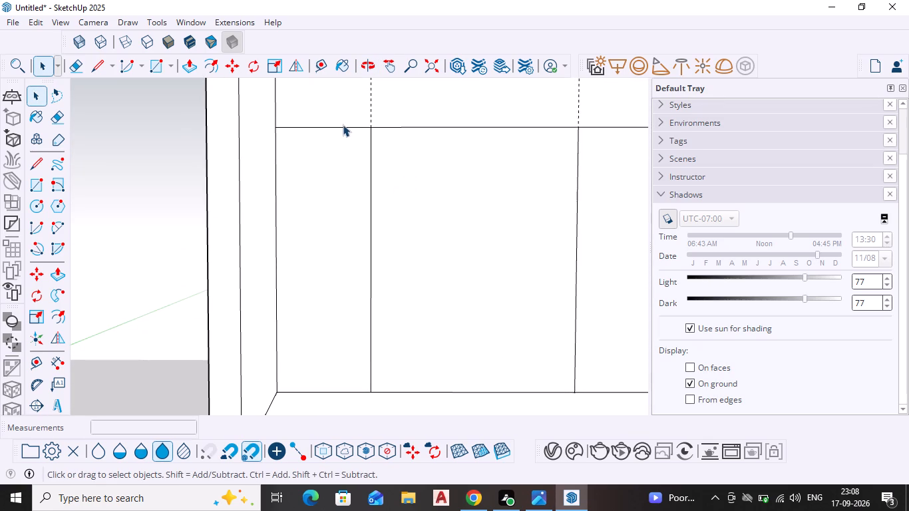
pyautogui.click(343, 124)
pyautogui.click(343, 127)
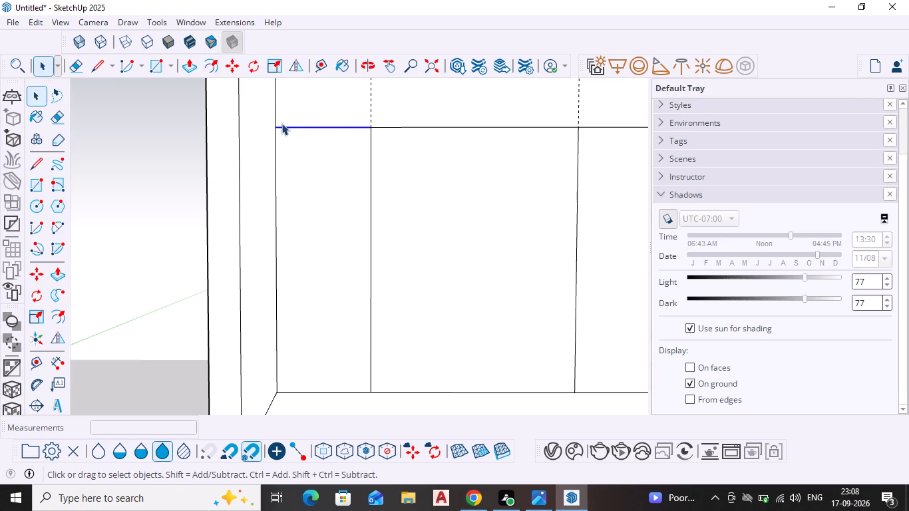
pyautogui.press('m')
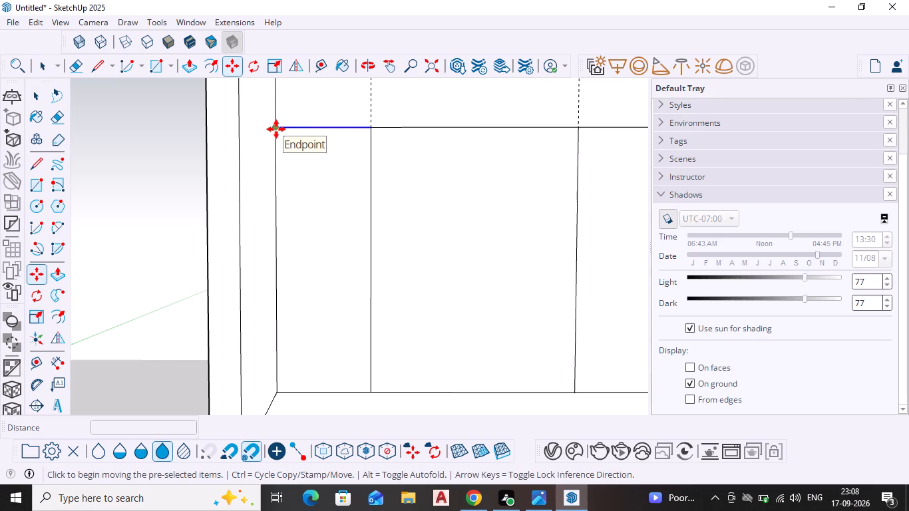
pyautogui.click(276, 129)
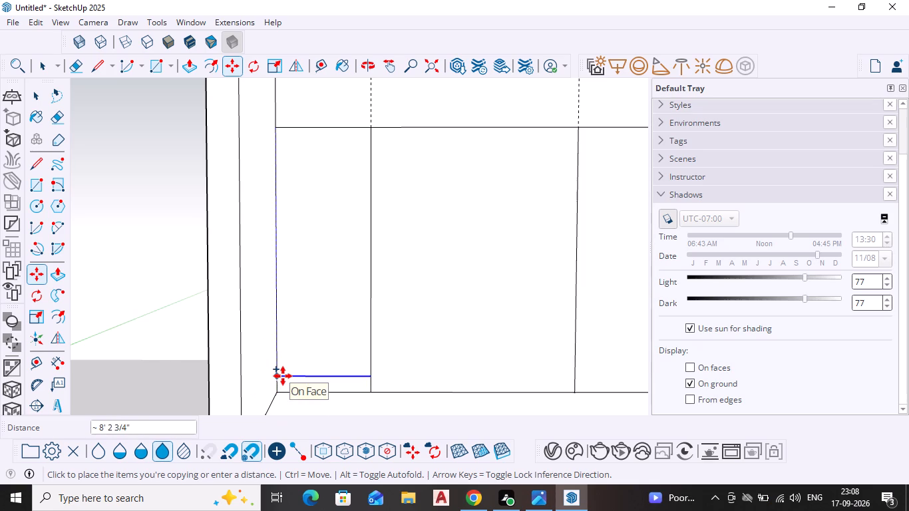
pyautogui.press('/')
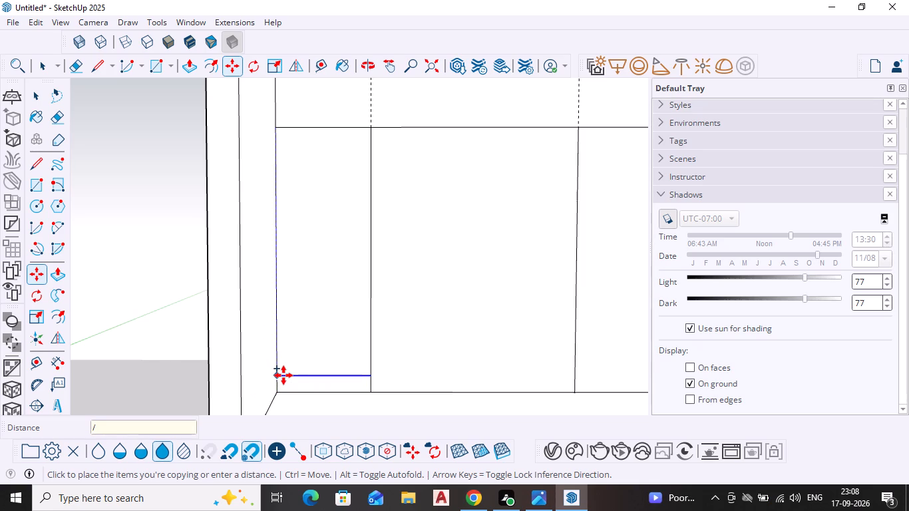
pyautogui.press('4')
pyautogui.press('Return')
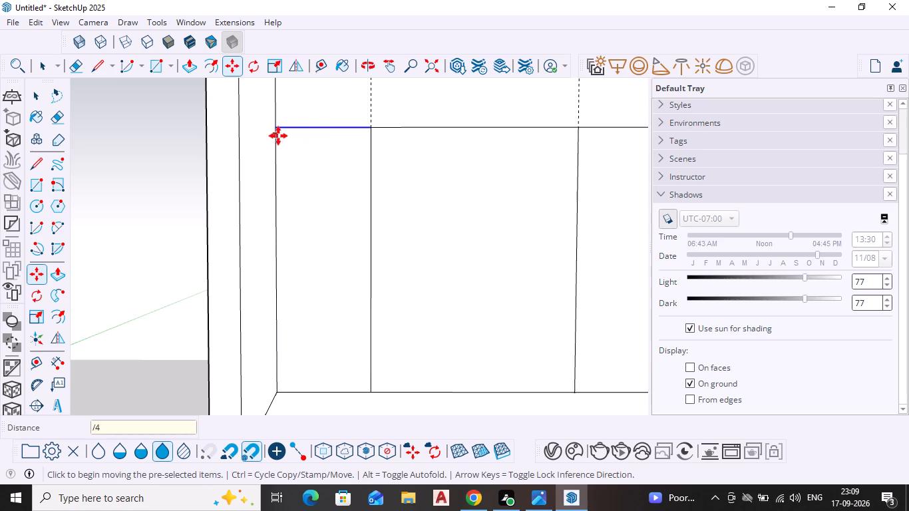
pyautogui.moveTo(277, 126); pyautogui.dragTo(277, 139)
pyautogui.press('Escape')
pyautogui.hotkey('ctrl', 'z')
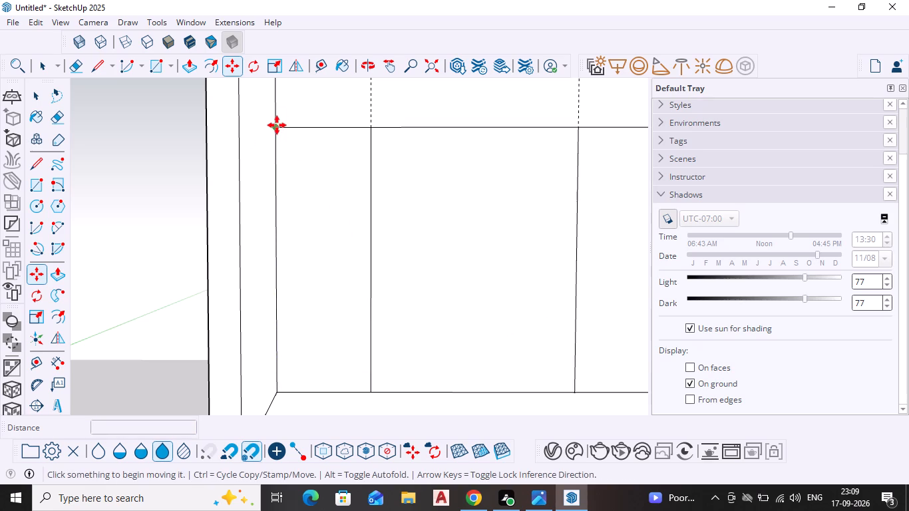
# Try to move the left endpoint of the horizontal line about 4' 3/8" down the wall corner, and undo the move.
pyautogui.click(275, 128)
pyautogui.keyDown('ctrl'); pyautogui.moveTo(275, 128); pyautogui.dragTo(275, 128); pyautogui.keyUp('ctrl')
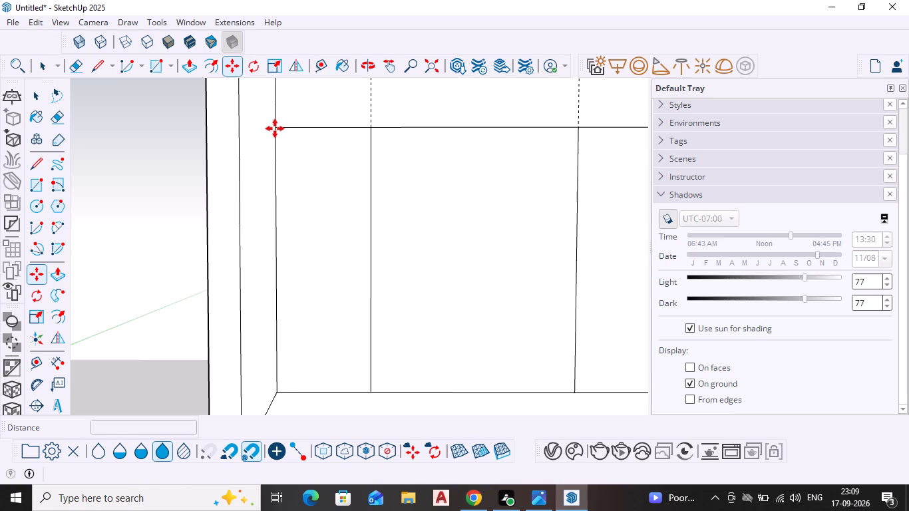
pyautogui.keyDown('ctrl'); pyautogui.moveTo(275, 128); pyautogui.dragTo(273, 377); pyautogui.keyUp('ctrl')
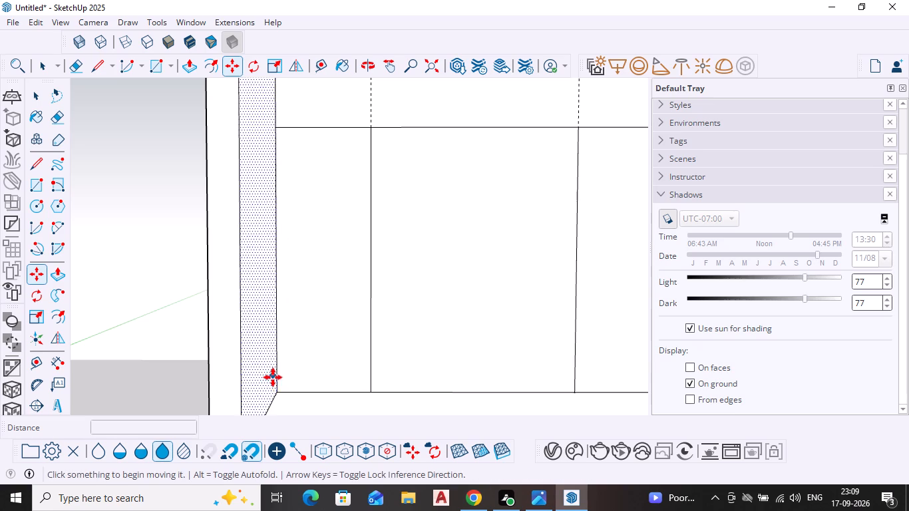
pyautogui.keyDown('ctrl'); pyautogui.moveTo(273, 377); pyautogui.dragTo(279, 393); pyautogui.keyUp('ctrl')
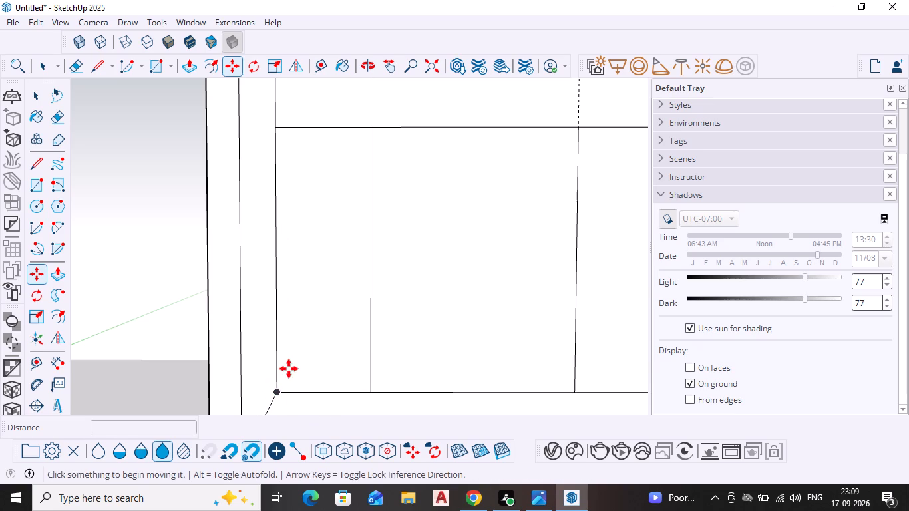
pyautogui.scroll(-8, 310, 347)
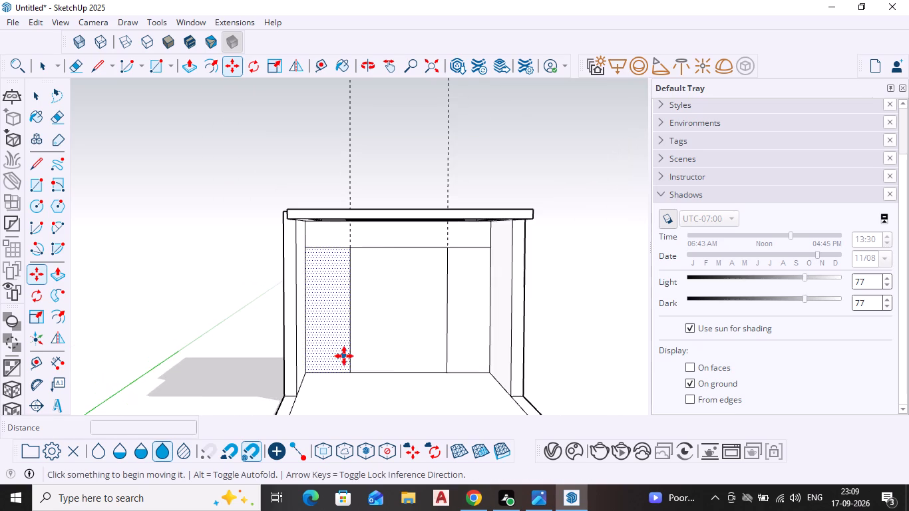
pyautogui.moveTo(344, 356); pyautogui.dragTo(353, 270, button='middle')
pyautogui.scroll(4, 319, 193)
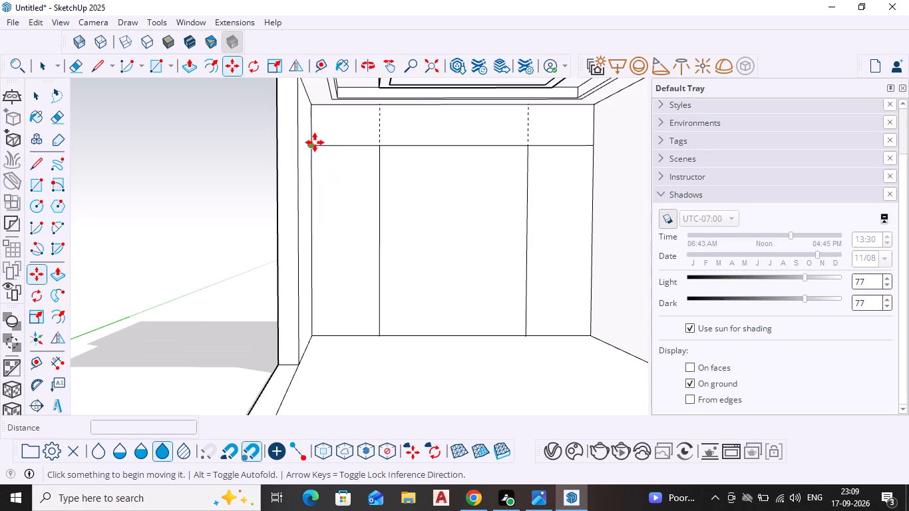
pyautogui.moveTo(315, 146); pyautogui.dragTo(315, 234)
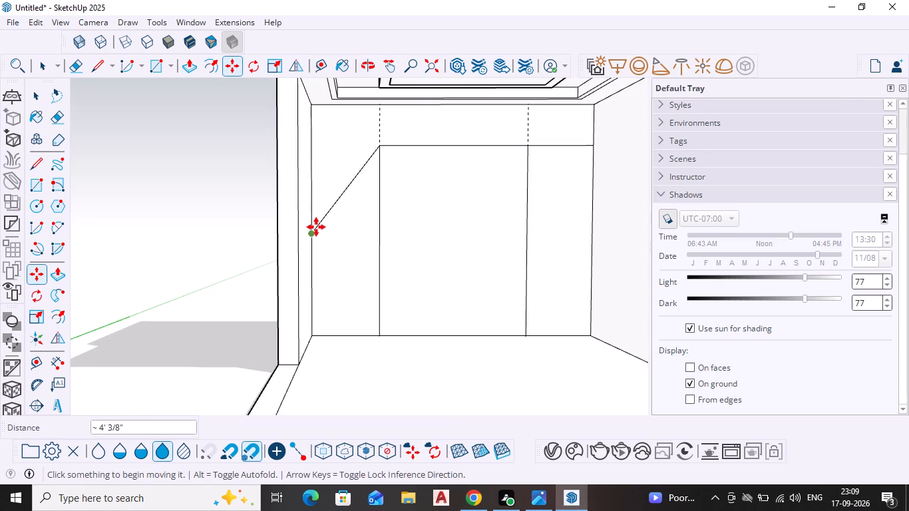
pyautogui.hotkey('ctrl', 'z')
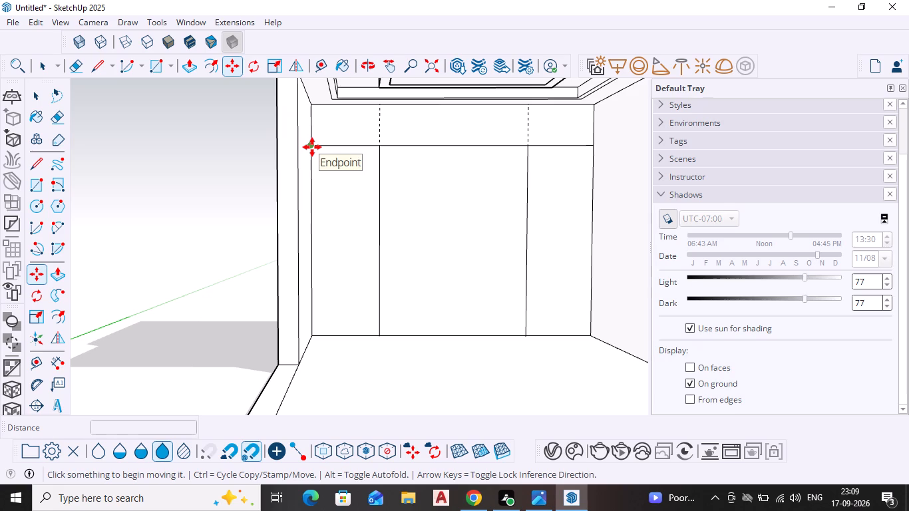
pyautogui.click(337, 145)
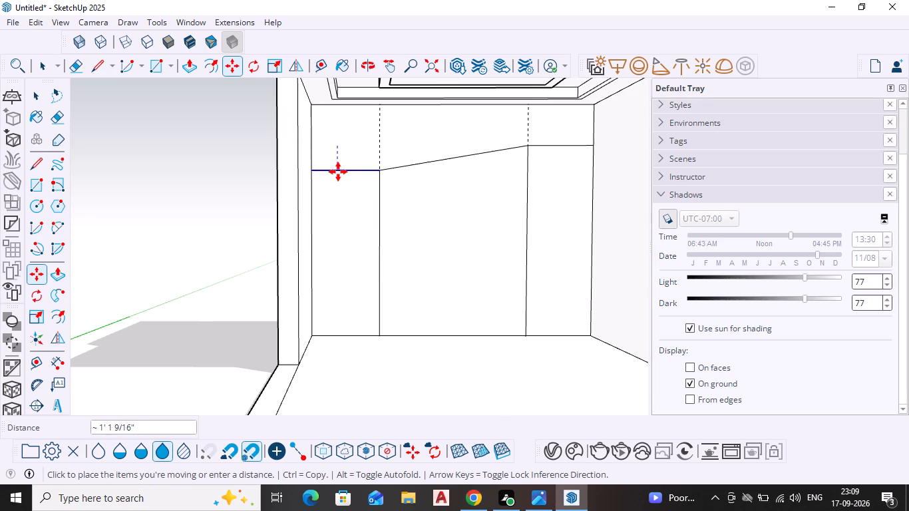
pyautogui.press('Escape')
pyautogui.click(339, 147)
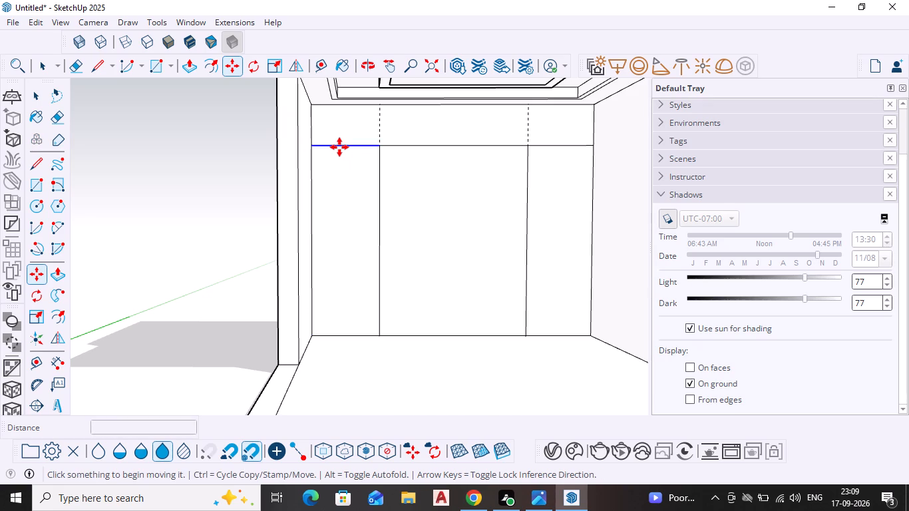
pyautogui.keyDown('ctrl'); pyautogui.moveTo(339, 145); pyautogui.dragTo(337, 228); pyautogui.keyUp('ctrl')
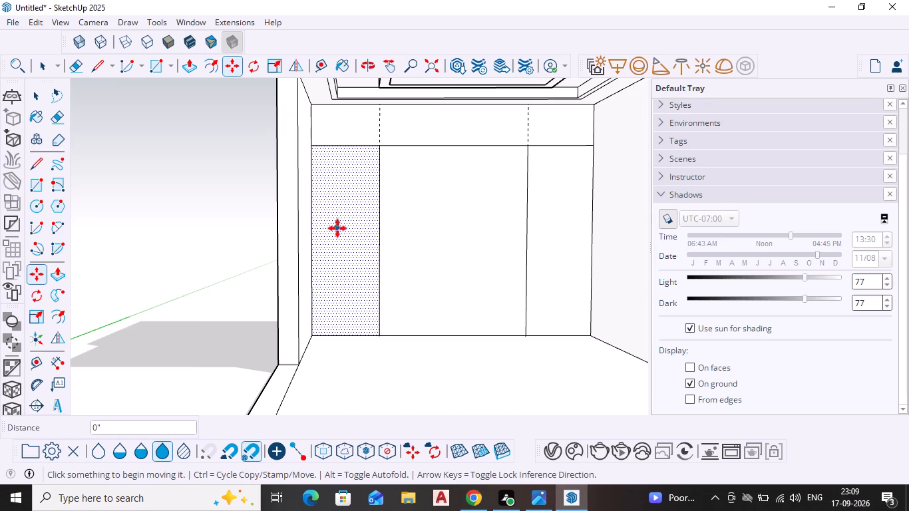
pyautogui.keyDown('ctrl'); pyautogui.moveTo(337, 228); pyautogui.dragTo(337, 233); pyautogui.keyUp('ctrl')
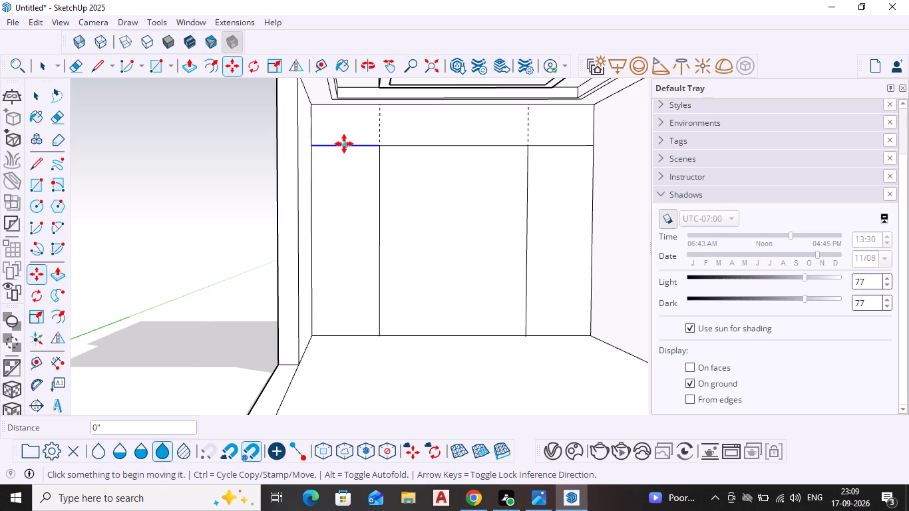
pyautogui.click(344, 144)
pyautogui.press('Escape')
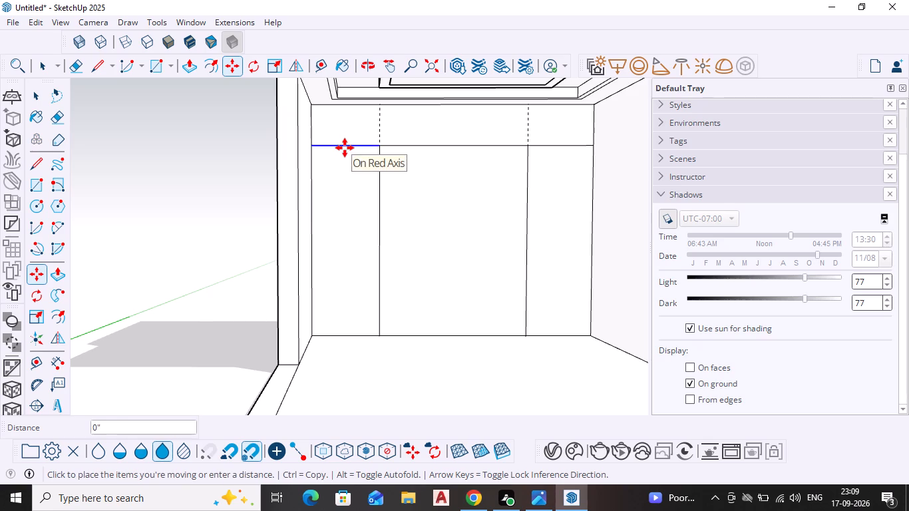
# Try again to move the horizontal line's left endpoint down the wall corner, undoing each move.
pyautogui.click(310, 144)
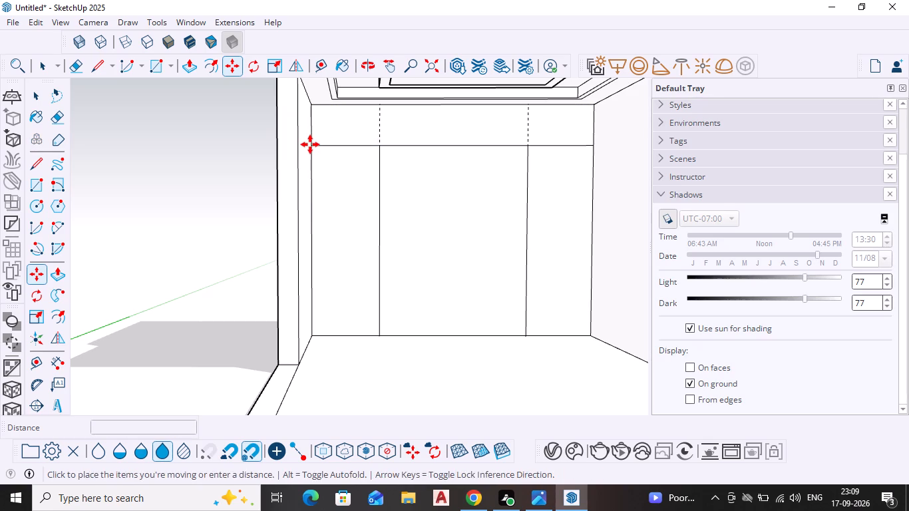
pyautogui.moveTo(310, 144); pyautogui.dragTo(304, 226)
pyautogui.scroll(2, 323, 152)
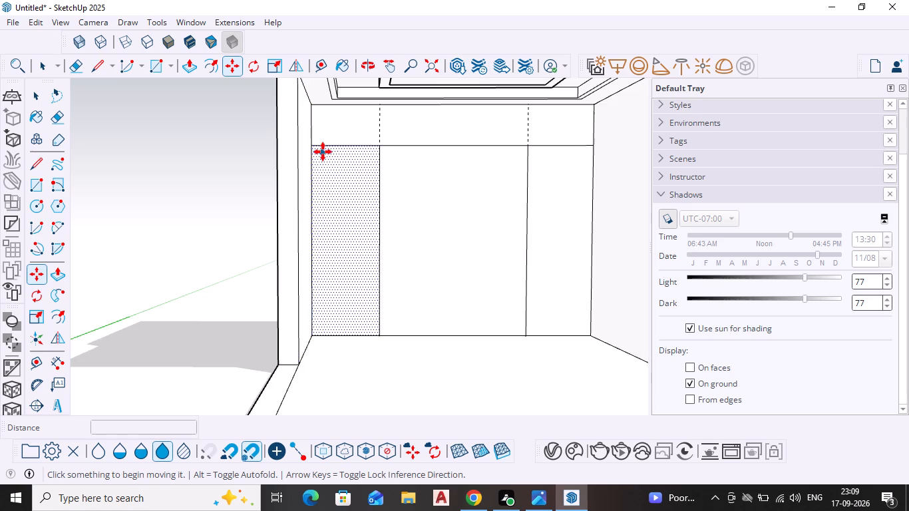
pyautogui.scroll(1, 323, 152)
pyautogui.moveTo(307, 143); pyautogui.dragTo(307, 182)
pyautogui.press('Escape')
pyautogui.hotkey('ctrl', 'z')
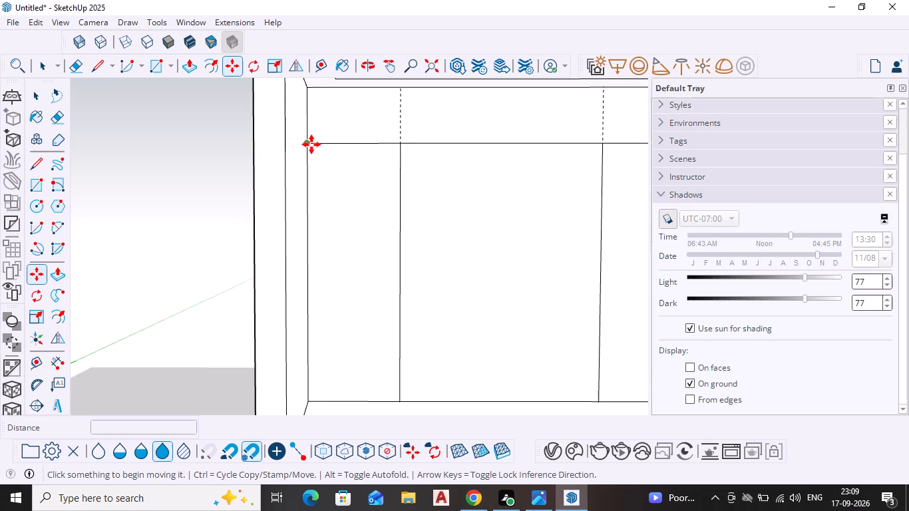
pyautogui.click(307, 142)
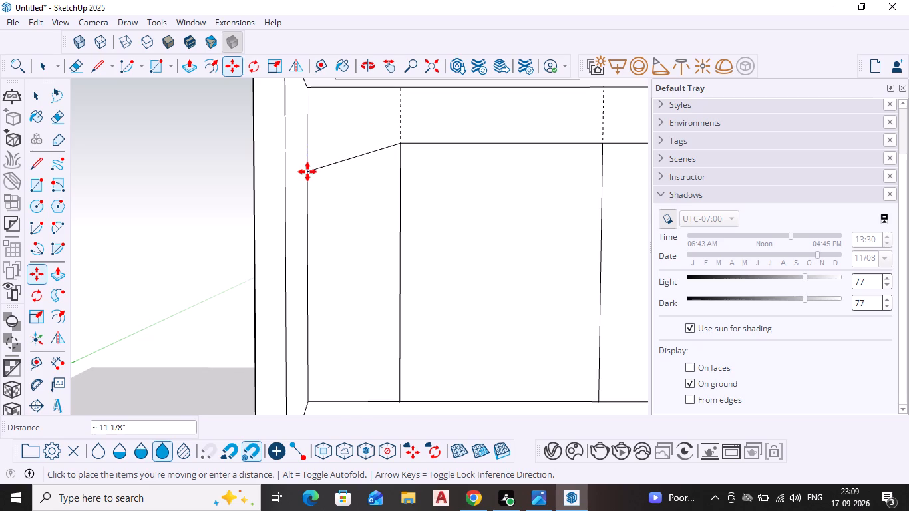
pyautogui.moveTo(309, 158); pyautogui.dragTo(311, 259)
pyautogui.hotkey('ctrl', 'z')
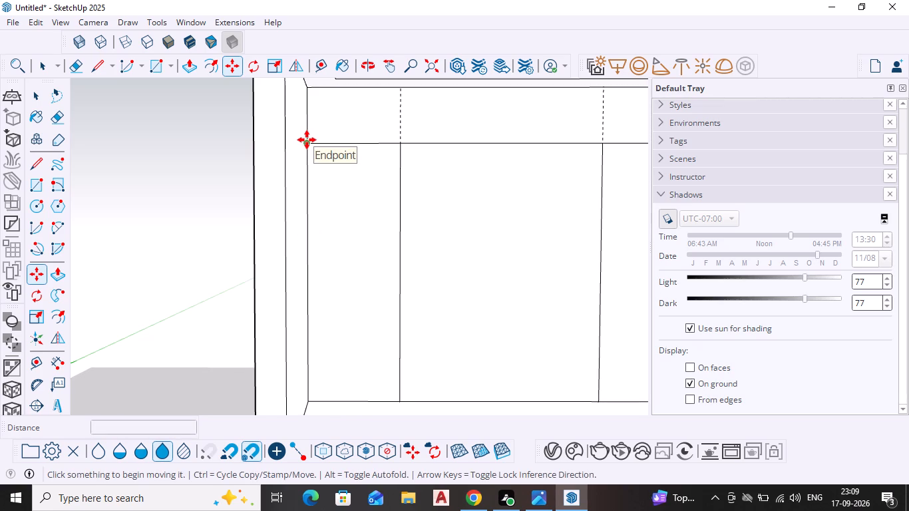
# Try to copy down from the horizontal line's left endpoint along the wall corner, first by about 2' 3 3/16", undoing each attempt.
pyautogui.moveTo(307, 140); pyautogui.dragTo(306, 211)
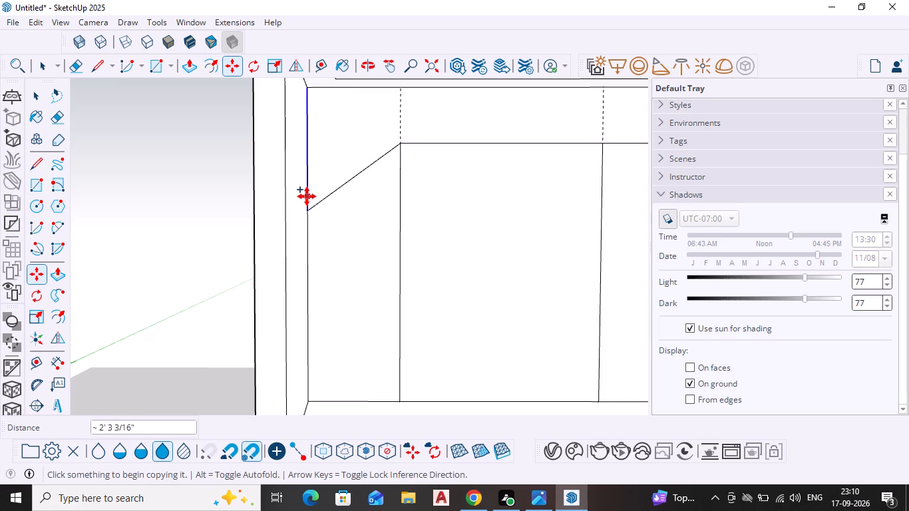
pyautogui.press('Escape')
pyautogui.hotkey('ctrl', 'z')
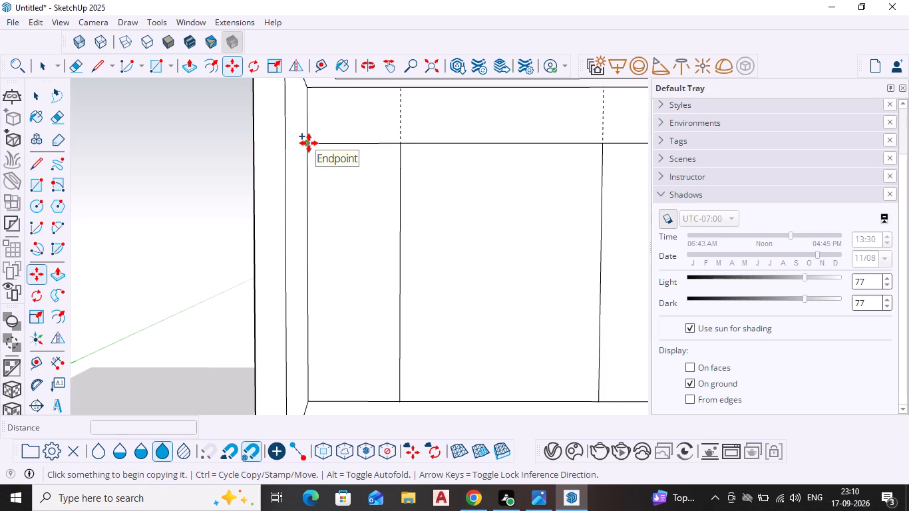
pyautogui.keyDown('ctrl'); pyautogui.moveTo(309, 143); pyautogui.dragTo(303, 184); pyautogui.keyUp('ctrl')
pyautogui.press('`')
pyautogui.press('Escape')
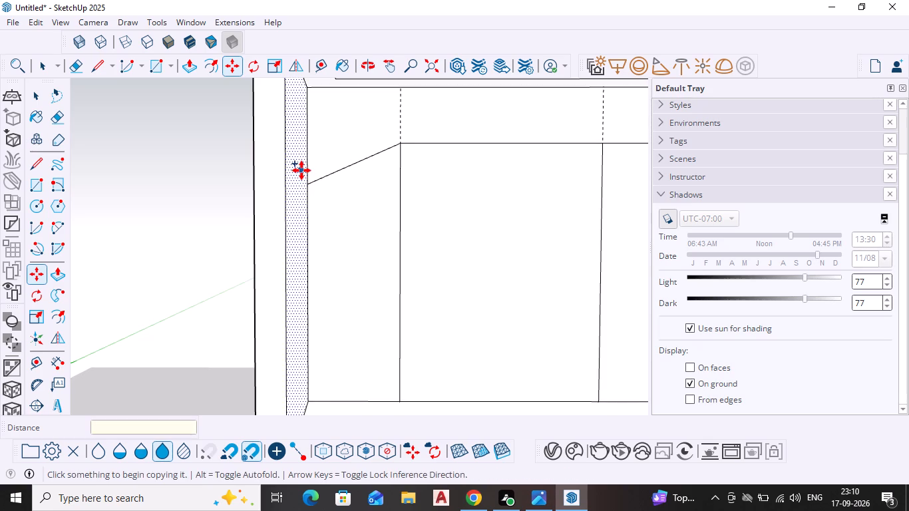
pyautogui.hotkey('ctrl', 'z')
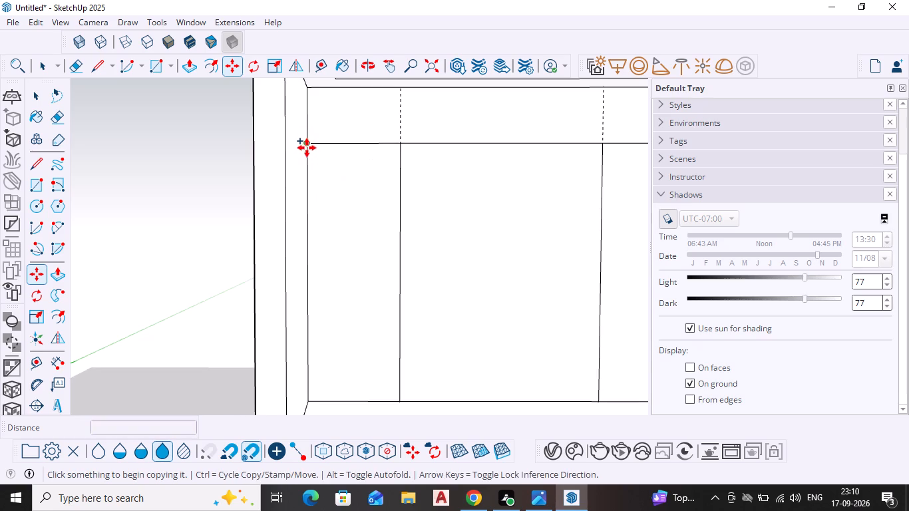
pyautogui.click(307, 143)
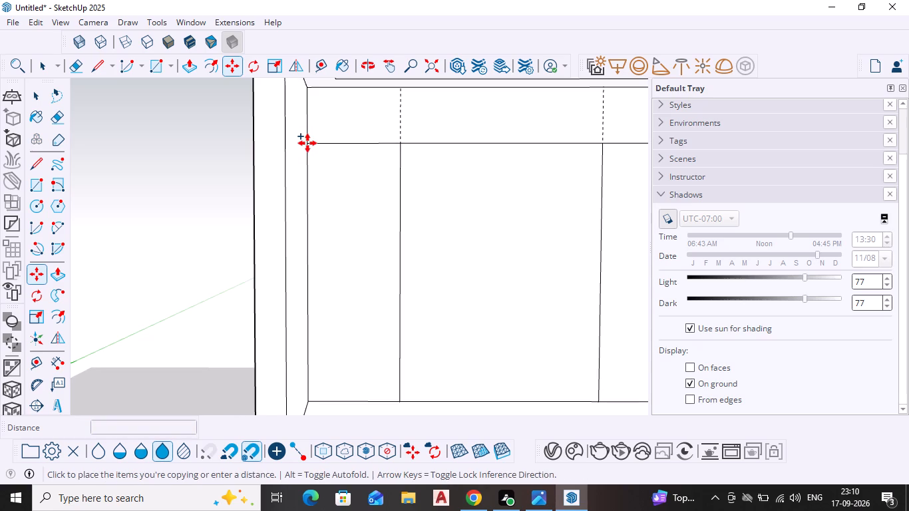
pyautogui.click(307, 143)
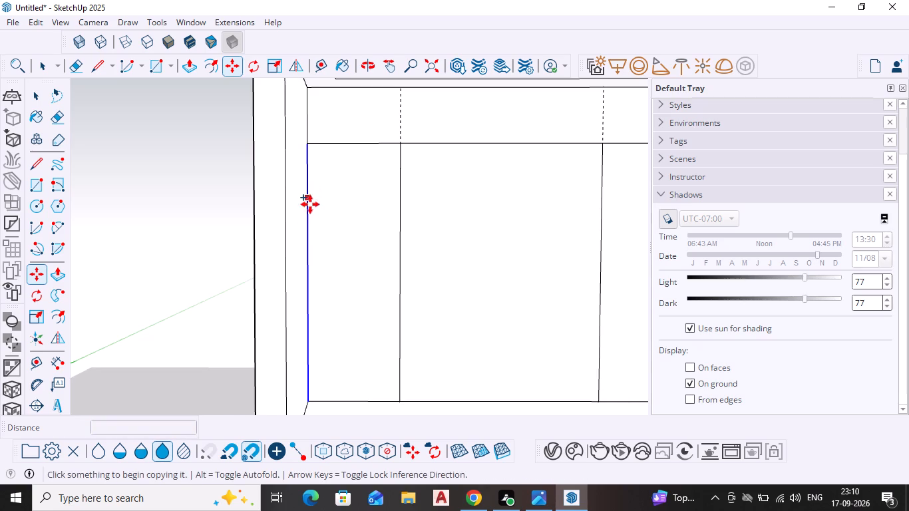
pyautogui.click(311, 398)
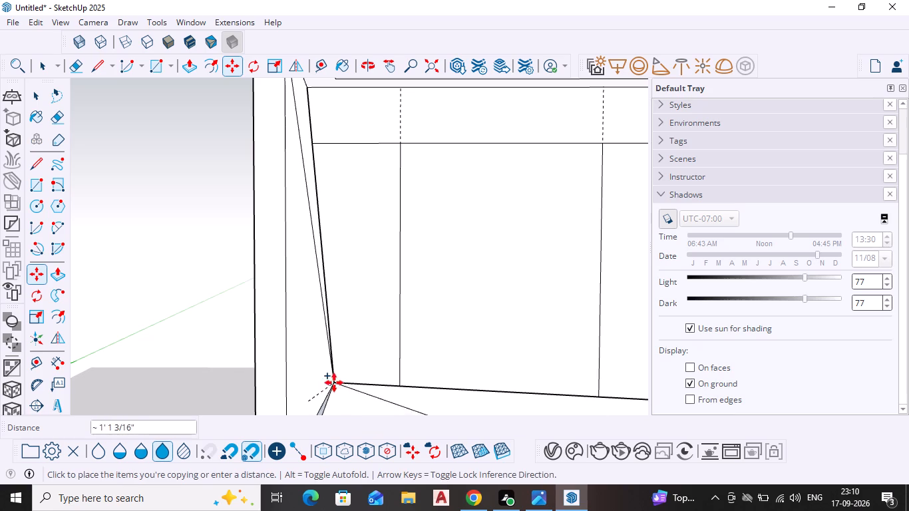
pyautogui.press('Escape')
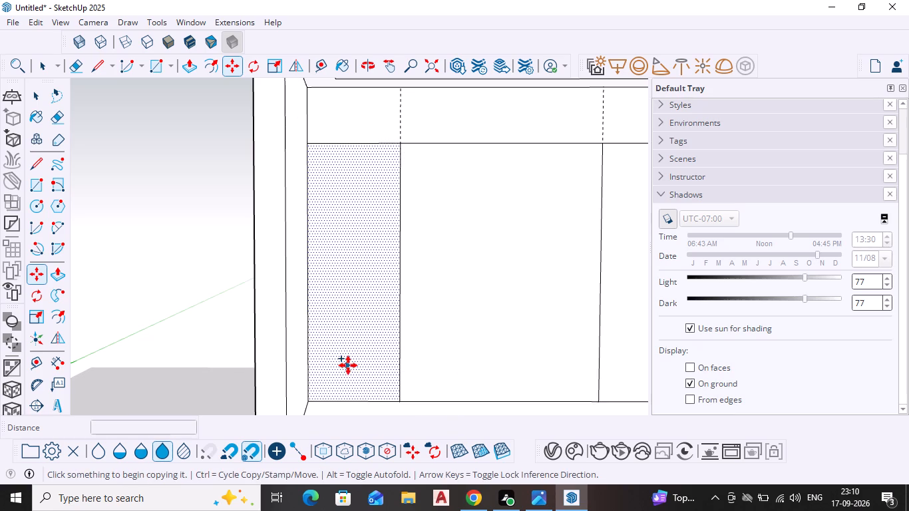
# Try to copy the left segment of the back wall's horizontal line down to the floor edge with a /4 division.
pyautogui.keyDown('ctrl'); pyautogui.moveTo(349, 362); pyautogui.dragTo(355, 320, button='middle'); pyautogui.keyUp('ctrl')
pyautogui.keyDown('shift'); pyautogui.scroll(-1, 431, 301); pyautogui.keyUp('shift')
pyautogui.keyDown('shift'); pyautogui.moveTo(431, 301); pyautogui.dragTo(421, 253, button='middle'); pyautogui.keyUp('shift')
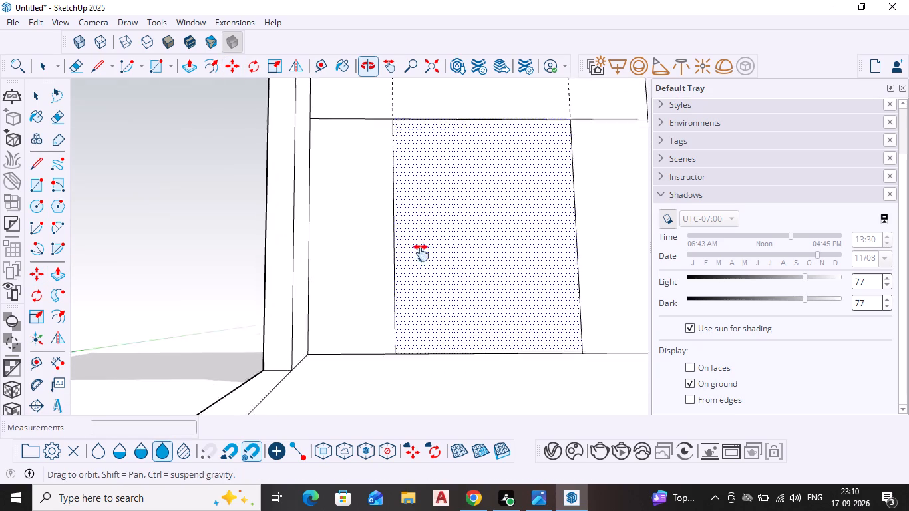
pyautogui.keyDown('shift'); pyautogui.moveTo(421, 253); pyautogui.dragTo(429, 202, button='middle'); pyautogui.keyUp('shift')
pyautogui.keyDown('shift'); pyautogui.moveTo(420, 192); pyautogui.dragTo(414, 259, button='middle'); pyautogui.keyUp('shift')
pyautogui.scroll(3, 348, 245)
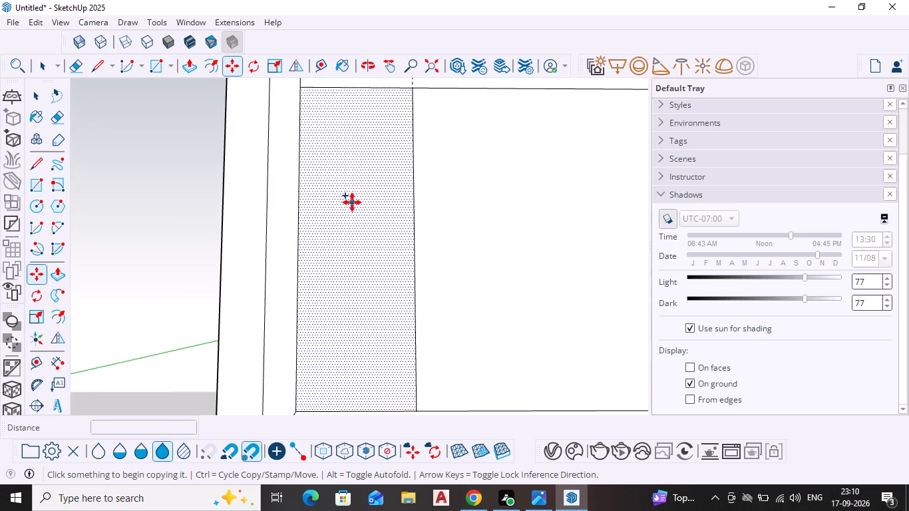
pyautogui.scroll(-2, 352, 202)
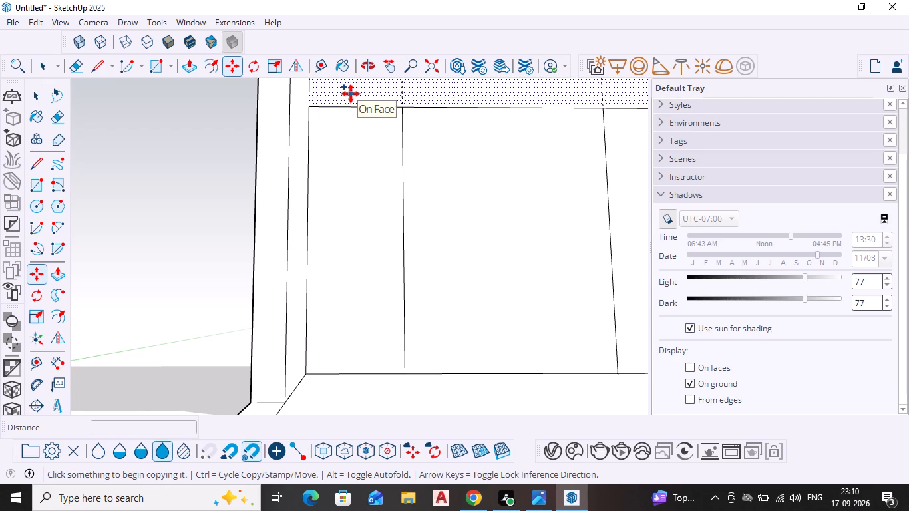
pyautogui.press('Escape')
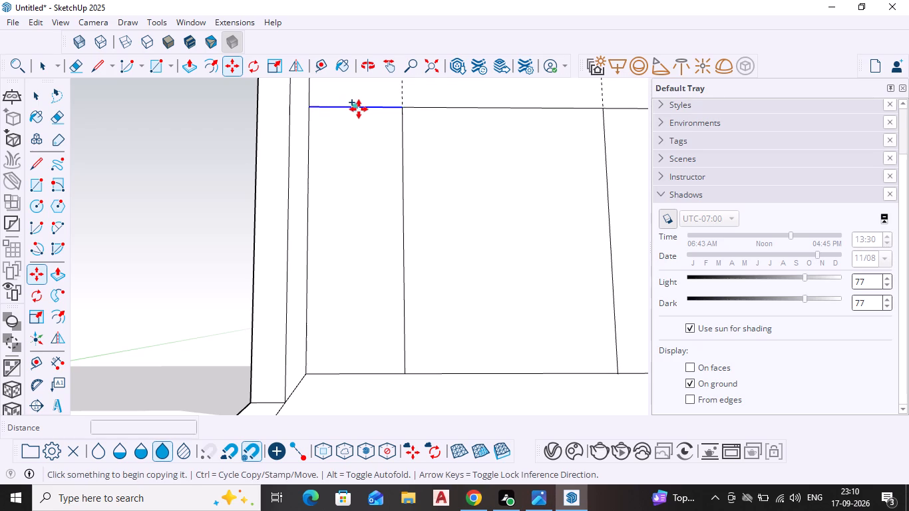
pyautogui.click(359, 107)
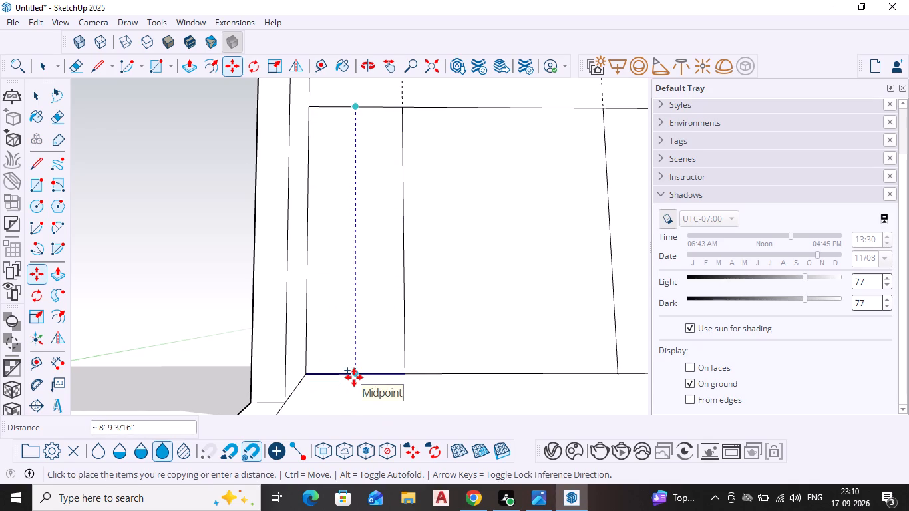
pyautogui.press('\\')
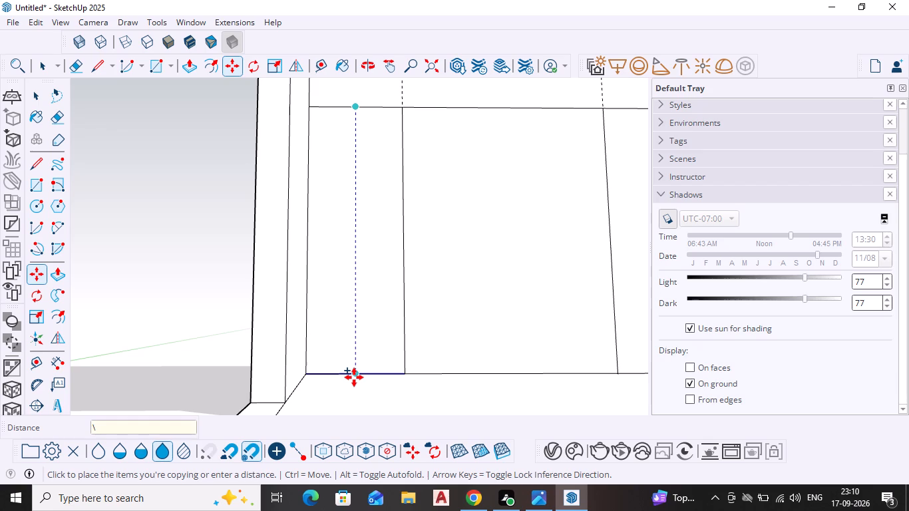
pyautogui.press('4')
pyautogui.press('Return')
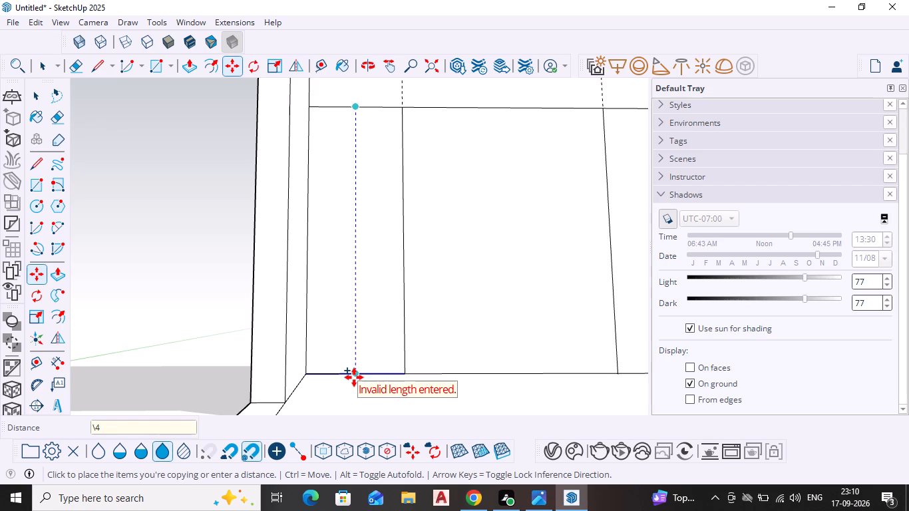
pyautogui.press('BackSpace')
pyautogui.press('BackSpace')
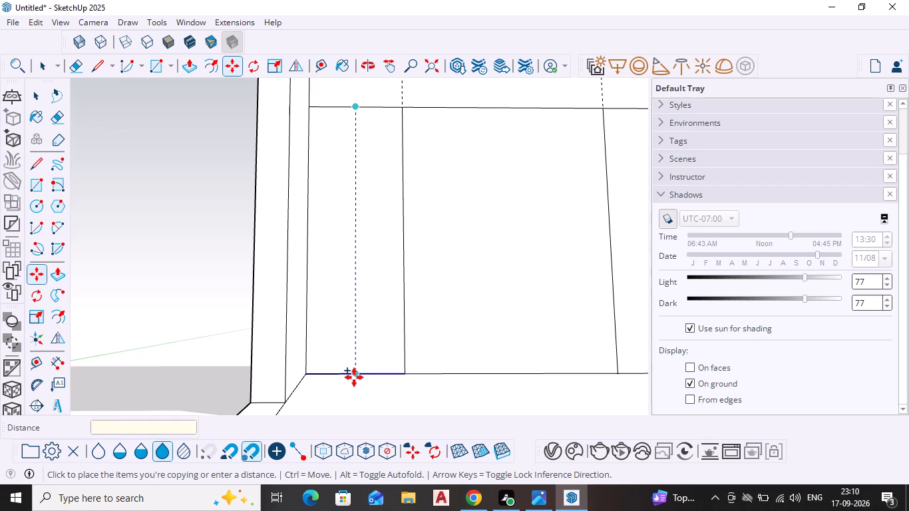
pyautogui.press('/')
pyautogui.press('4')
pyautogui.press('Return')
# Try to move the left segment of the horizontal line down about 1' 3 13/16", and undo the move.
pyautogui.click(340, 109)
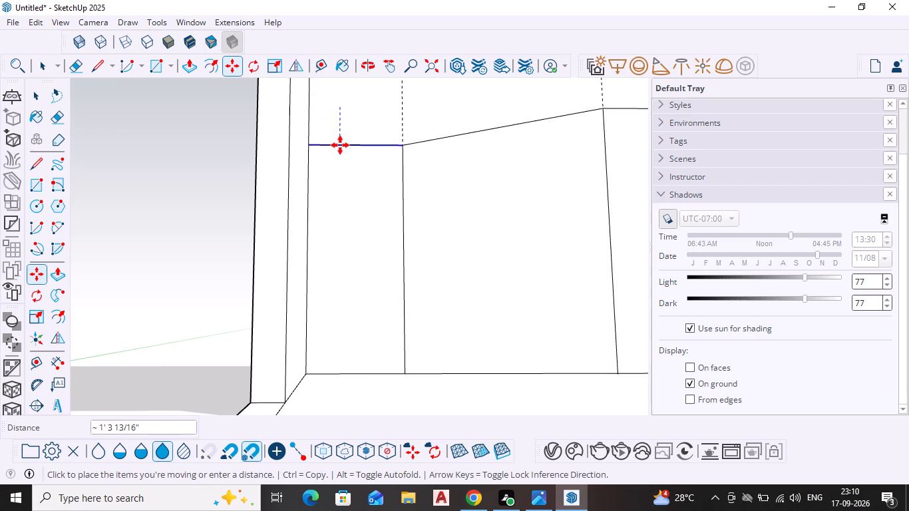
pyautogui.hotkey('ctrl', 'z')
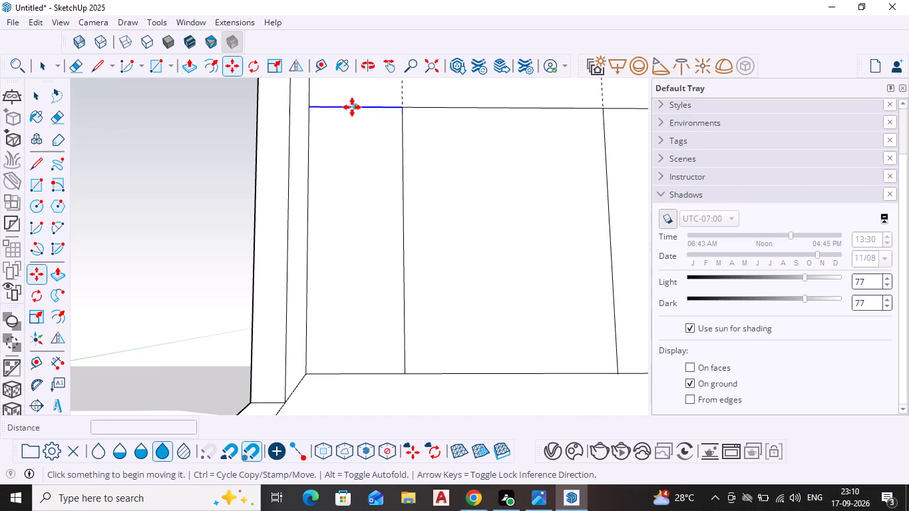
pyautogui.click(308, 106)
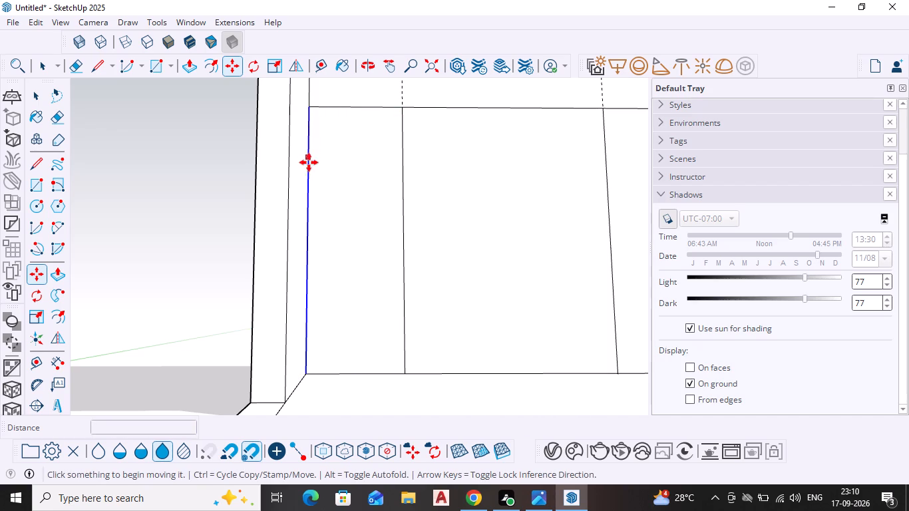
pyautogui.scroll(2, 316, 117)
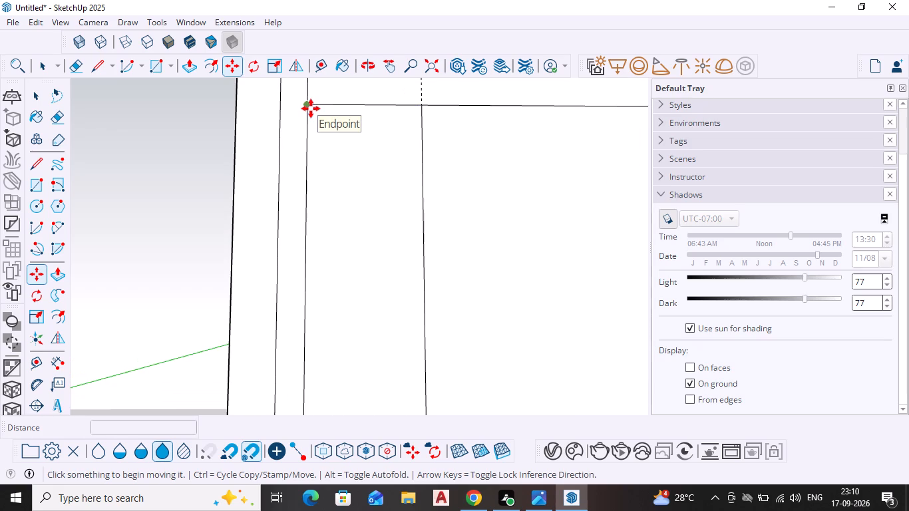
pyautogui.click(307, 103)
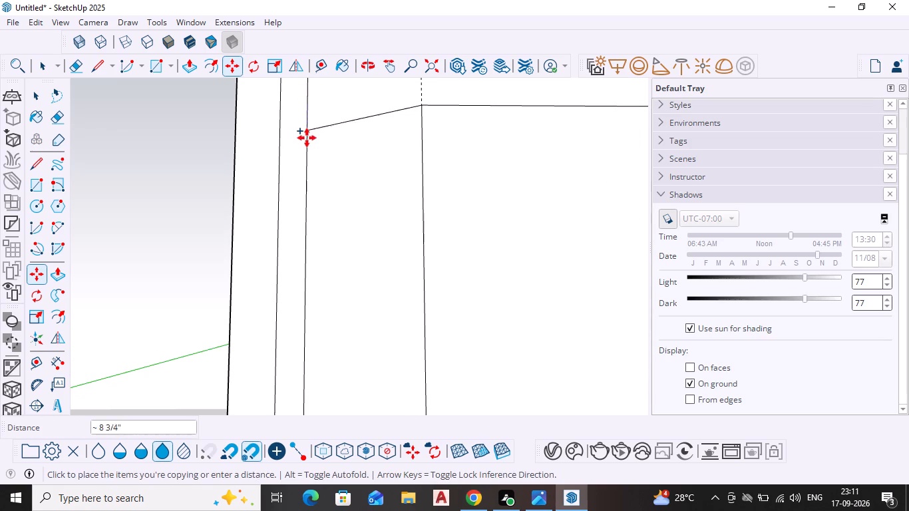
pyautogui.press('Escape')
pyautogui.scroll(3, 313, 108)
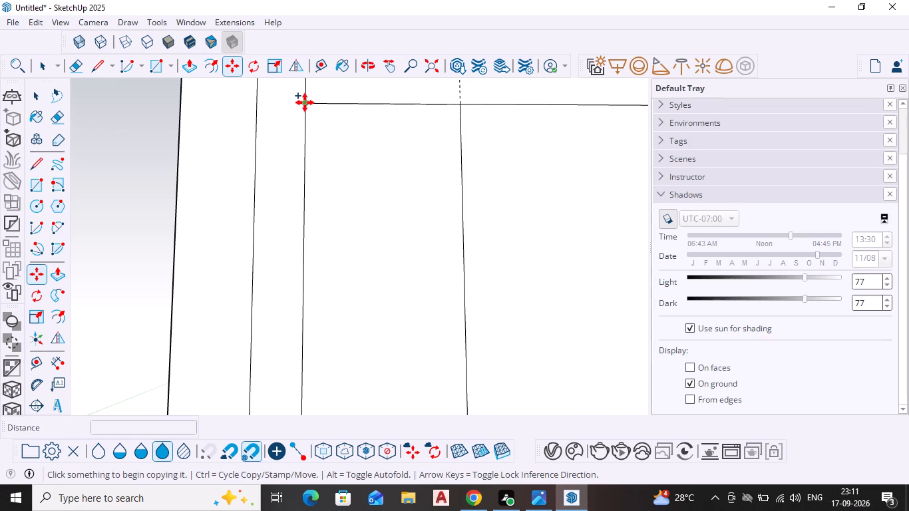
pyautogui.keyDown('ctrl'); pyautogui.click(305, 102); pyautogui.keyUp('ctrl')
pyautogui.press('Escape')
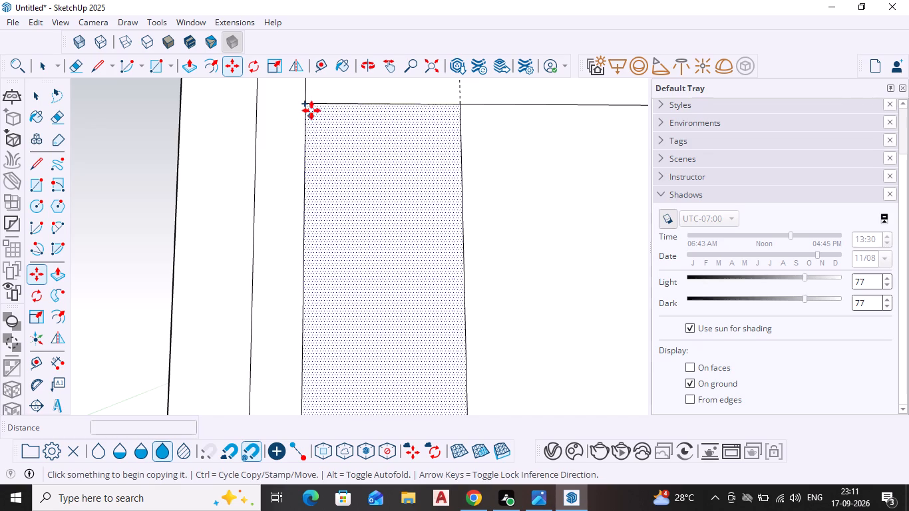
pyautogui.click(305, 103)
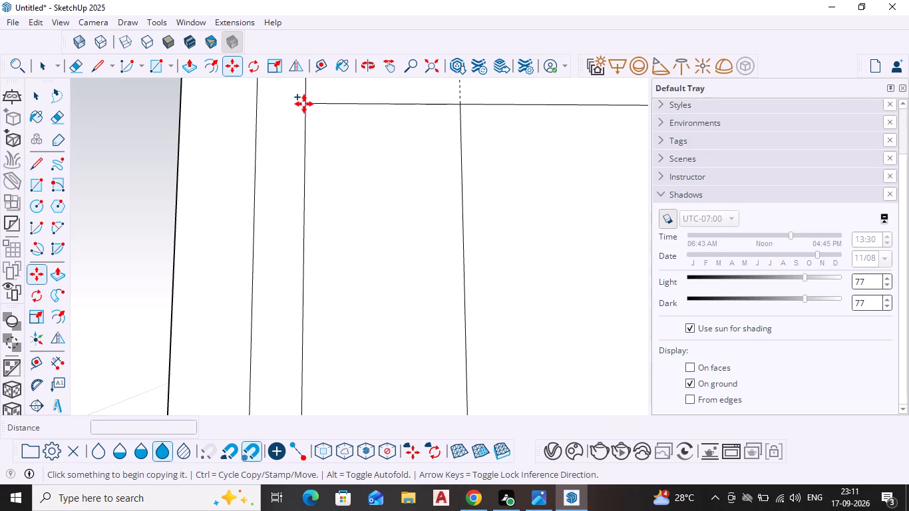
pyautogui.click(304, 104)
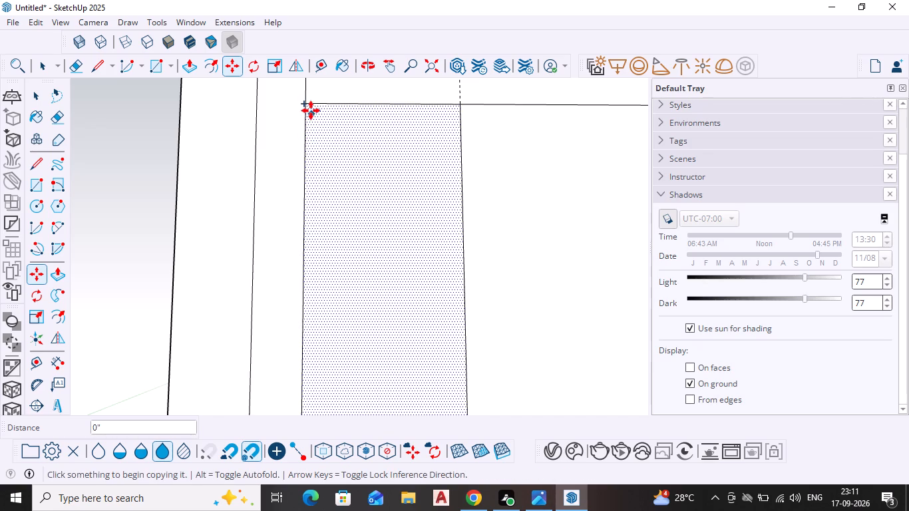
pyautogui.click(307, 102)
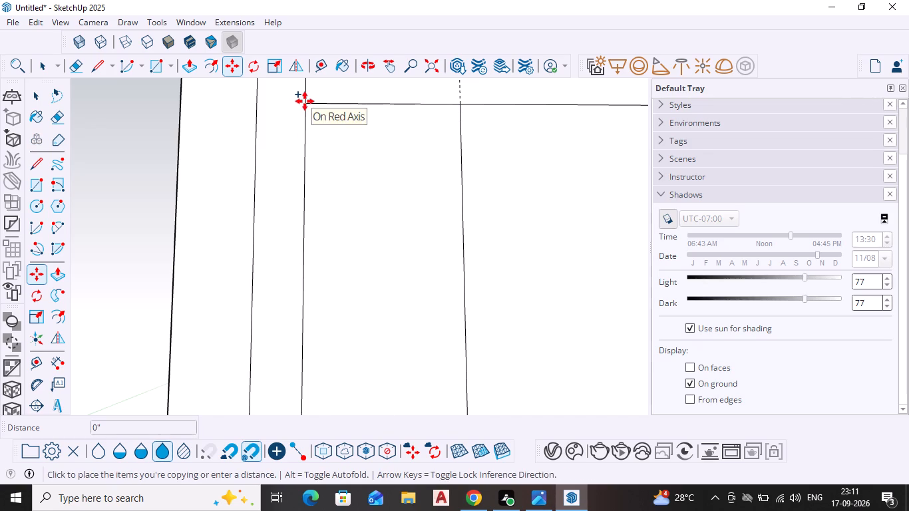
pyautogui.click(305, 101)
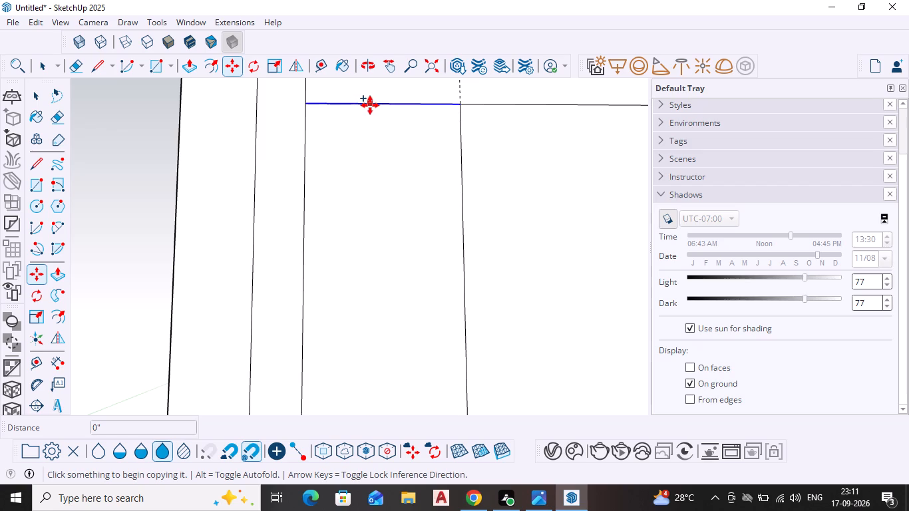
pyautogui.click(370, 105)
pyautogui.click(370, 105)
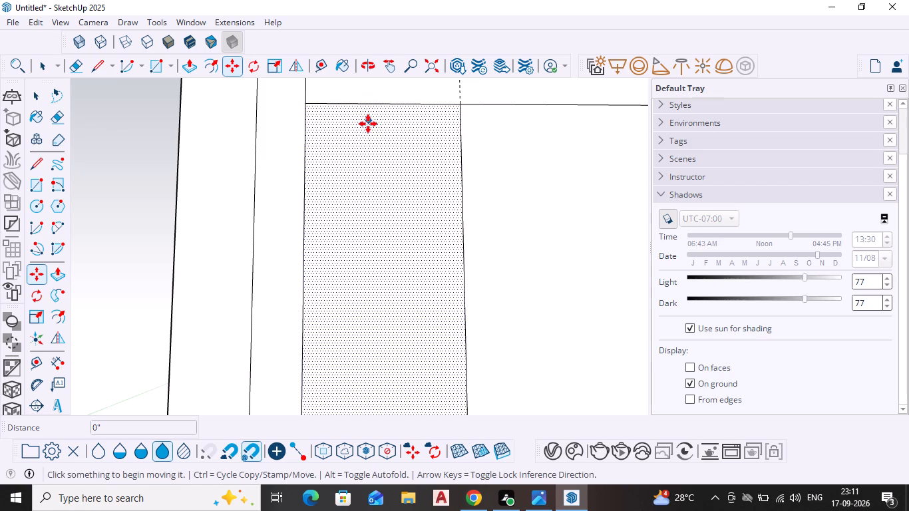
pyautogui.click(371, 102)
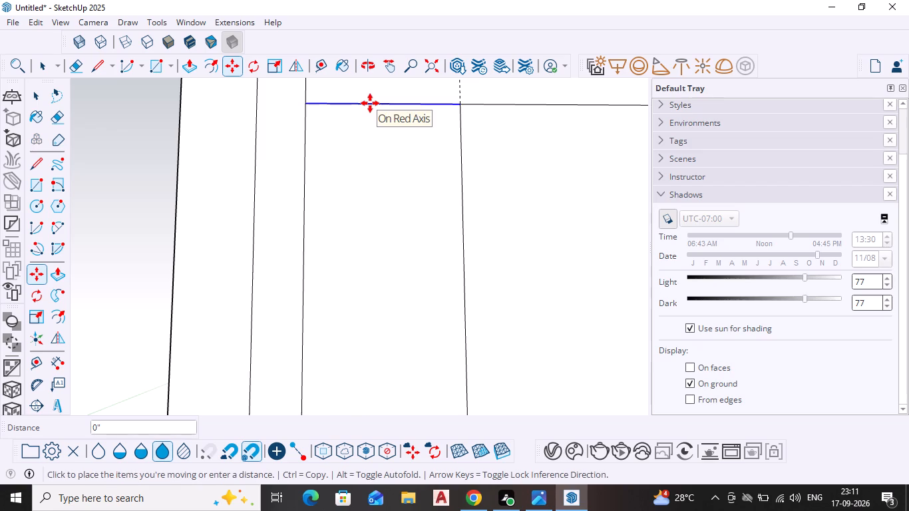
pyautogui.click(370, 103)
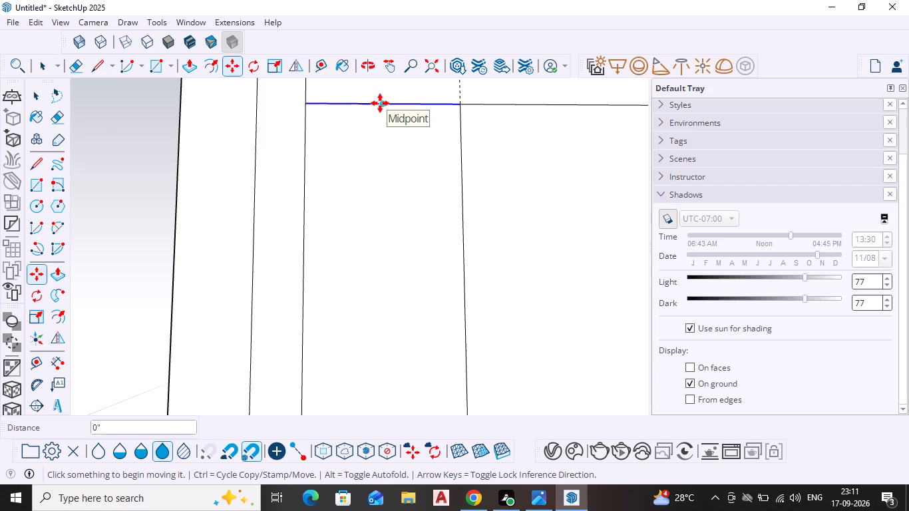
# Copy the left segment of the back wall's horizontal line a little over 2' straight down within the left panel.
pyautogui.moveTo(384, 104); pyautogui.dragTo(379, 219)
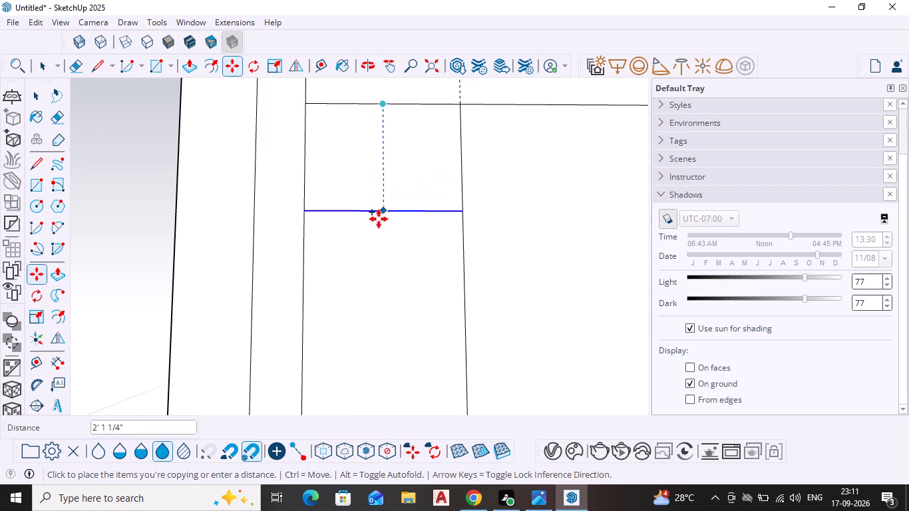
pyautogui.moveTo(379, 219); pyautogui.dragTo(378, 227)
# Copy the new horizontal line in the left panel 2' straight down from its midpoint.
pyautogui.scroll(-5, 379, 224)
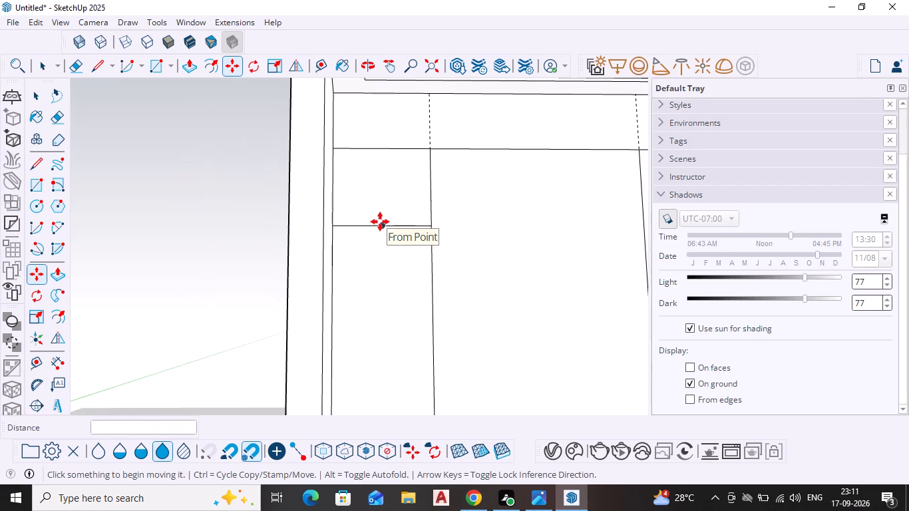
pyautogui.moveTo(380, 222); pyautogui.dragTo(392, 162, button='middle')
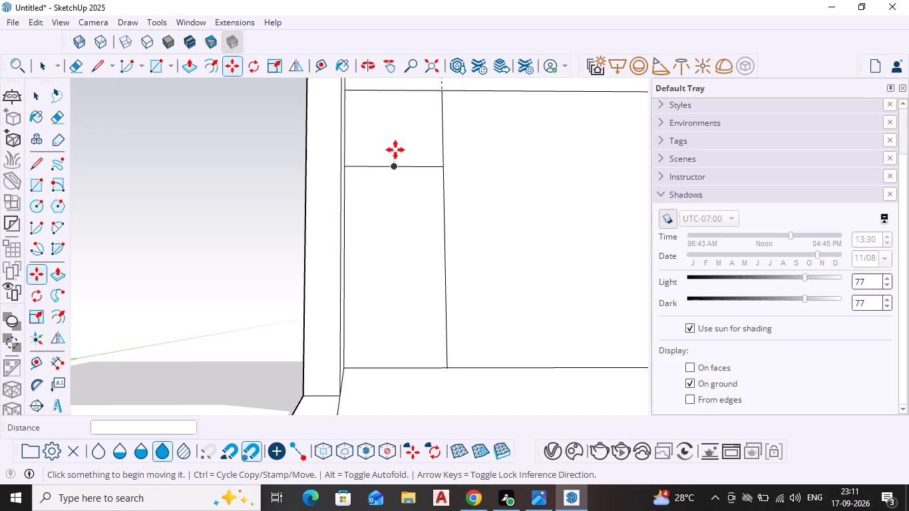
pyautogui.press('Escape')
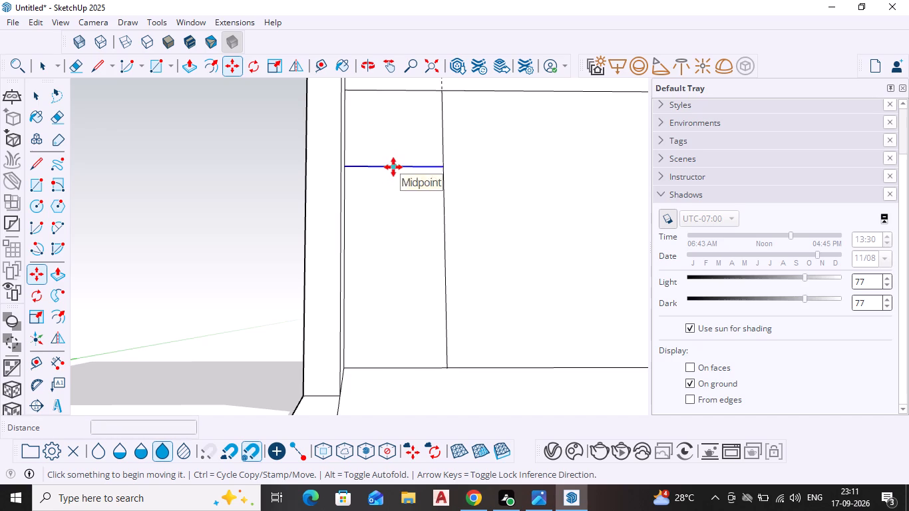
pyautogui.click(393, 167)
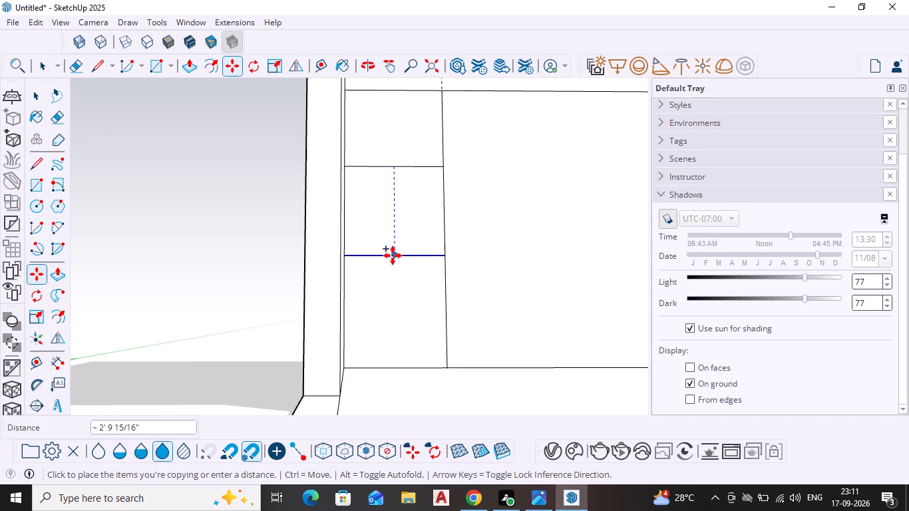
pyautogui.press('2')
pyautogui.press("'")
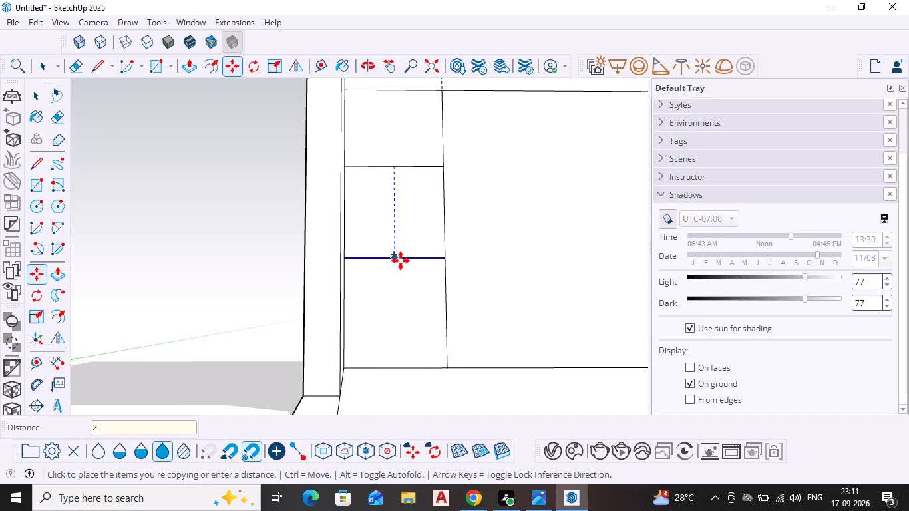
pyautogui.press('Return')
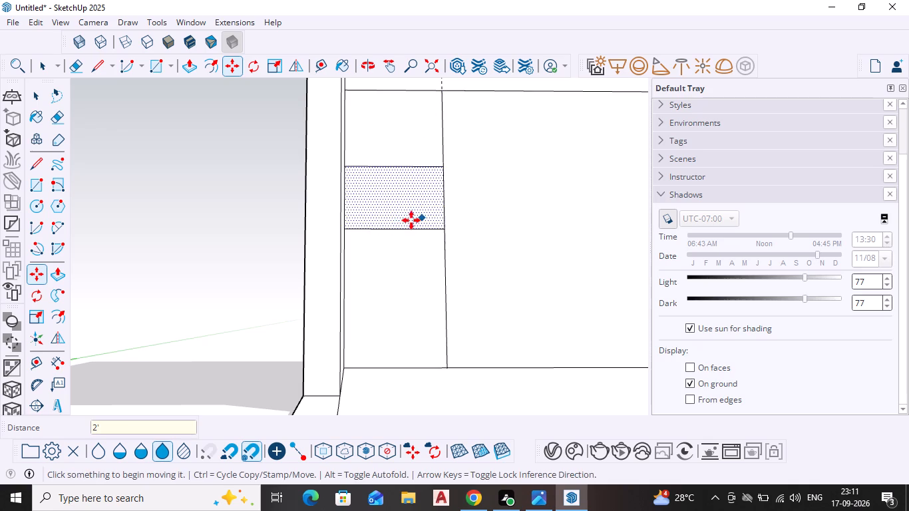
# Copy the lowest horizontal line in the back wall's left panel 2' straight down.
pyautogui.click(393, 228)
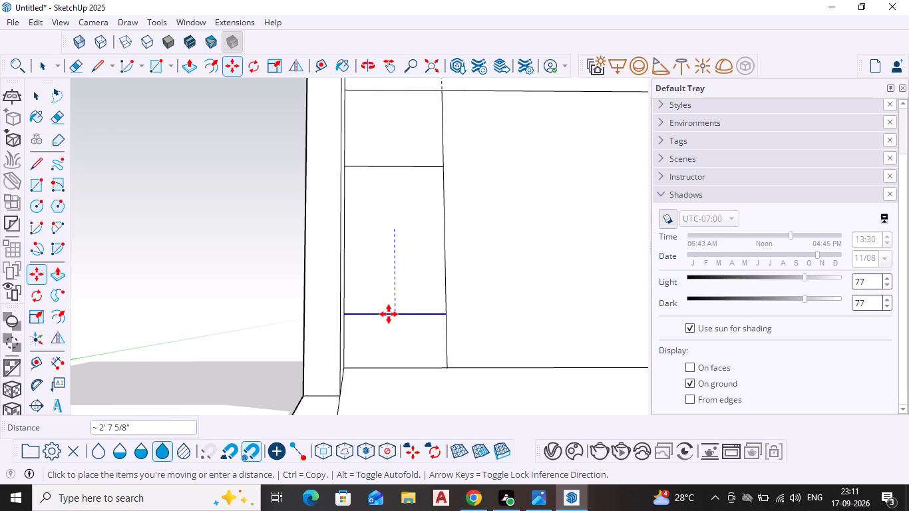
pyautogui.write("2'")
pyautogui.press('Return')
pyautogui.press('Escape')
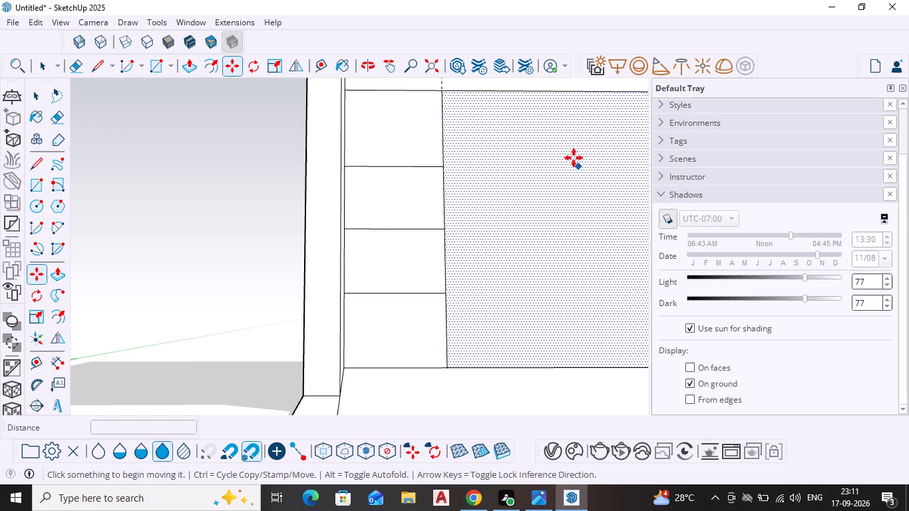
# Copy the left panel's three horizontal dividing lines about 9' 11" across into the back wall's right panel.
pyautogui.scroll(-3, 554, 196)
pyautogui.moveTo(554, 205); pyautogui.dragTo(546, 281, button='middle')
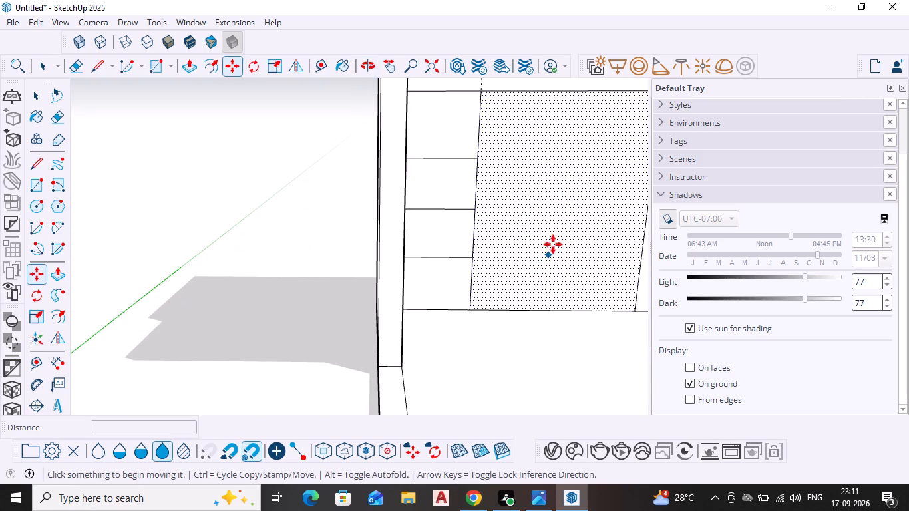
pyautogui.keyDown('shift'); pyautogui.moveTo(557, 224); pyautogui.dragTo(422, 222, button='middle'); pyautogui.keyUp('shift')
pyautogui.press('Escape')
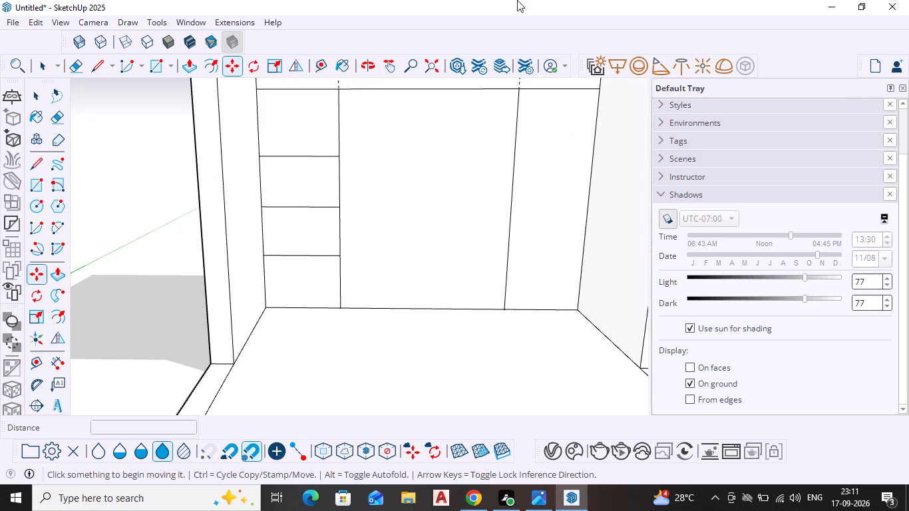
pyautogui.press('space')
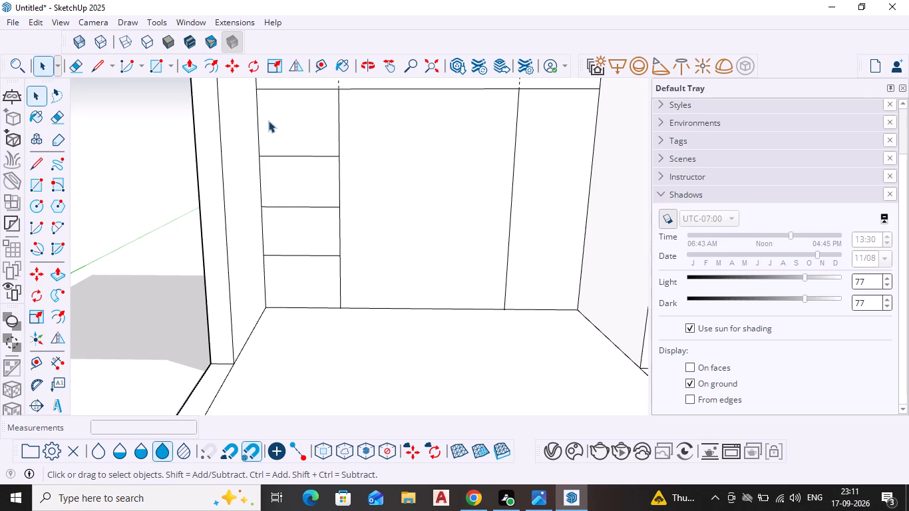
pyautogui.click(281, 156)
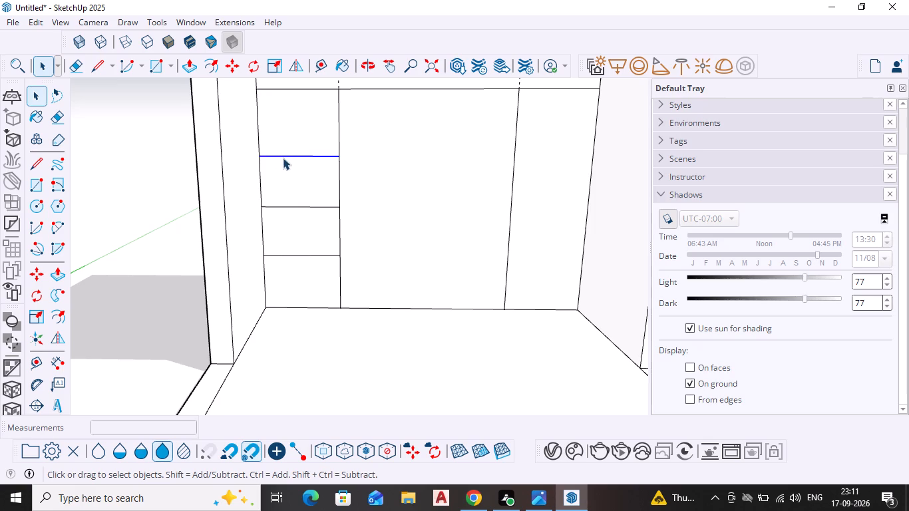
pyautogui.keyDown('shift'); pyautogui.click(291, 206); pyautogui.keyUp('shift')
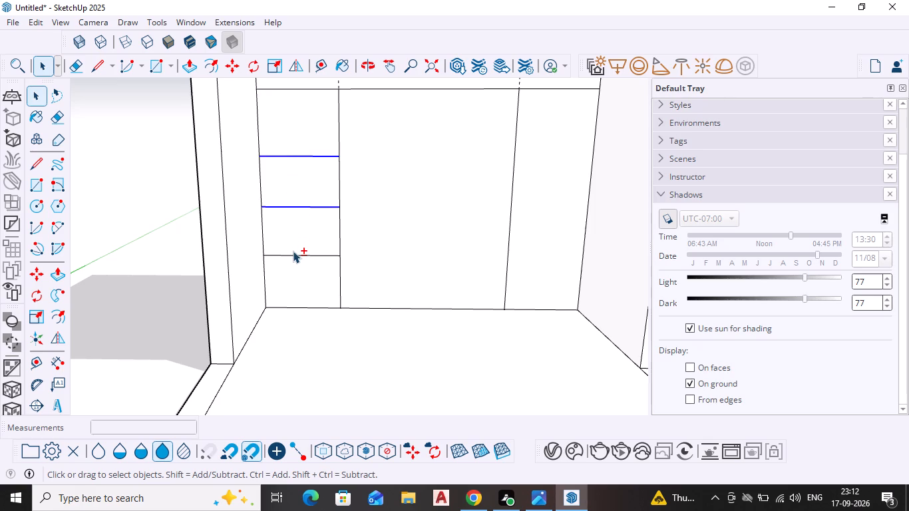
pyautogui.keyDown('shift'); pyautogui.click(293, 253); pyautogui.keyUp('shift')
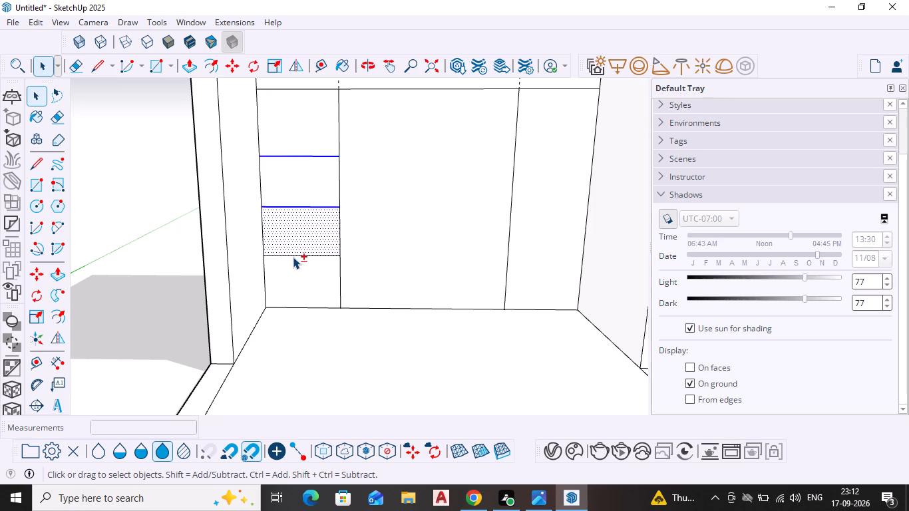
pyautogui.keyDown('shift'); pyautogui.click(293, 254); pyautogui.keyUp('shift')
pyautogui.press('m')
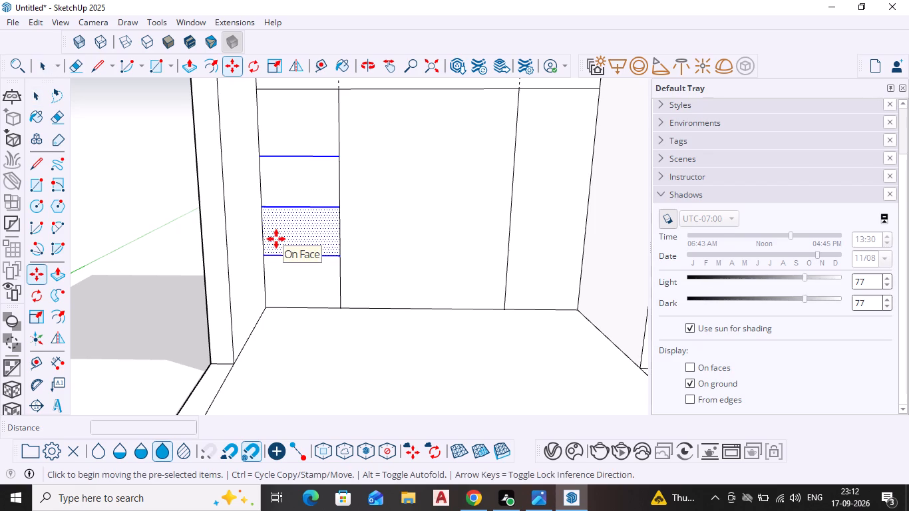
pyautogui.press('Return')
pyautogui.click(264, 253)
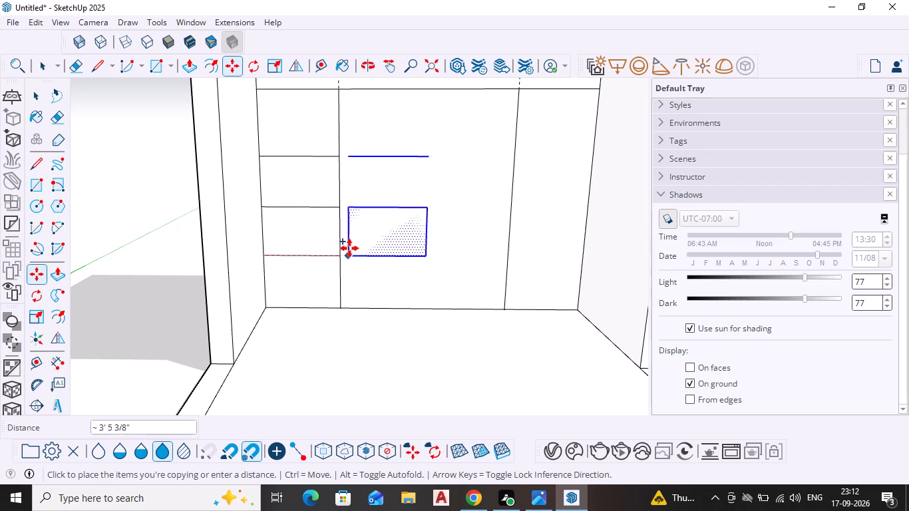
pyautogui.click(510, 247)
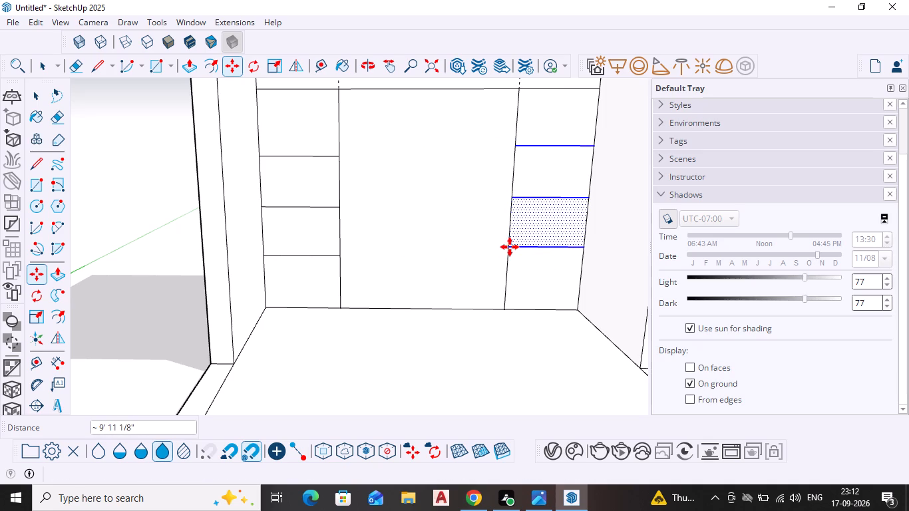
pyautogui.press('Escape')
pyautogui.click(564, 184)
pyautogui.press('Escape')
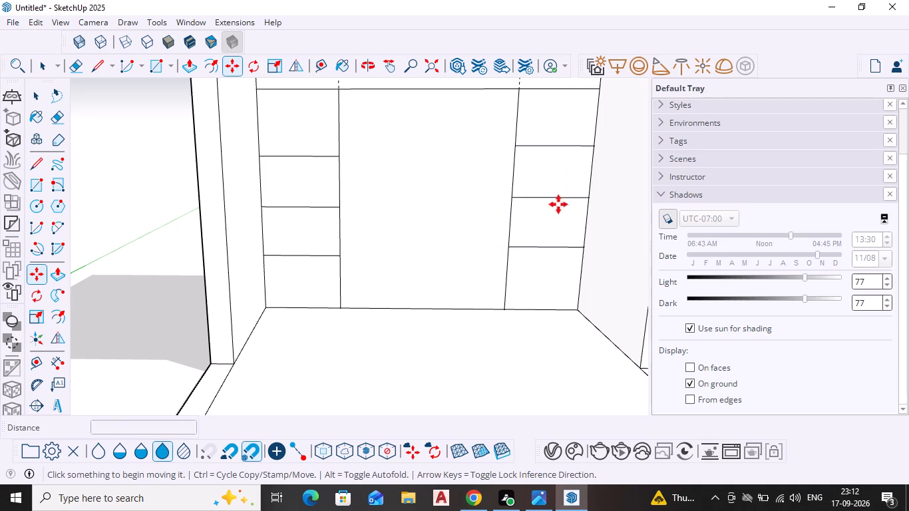
pyautogui.press('Escape')
pyautogui.press('space')
# Examine the dividing lines in the back wall's left and right panels.
pyautogui.scroll(-1, 403, 192)
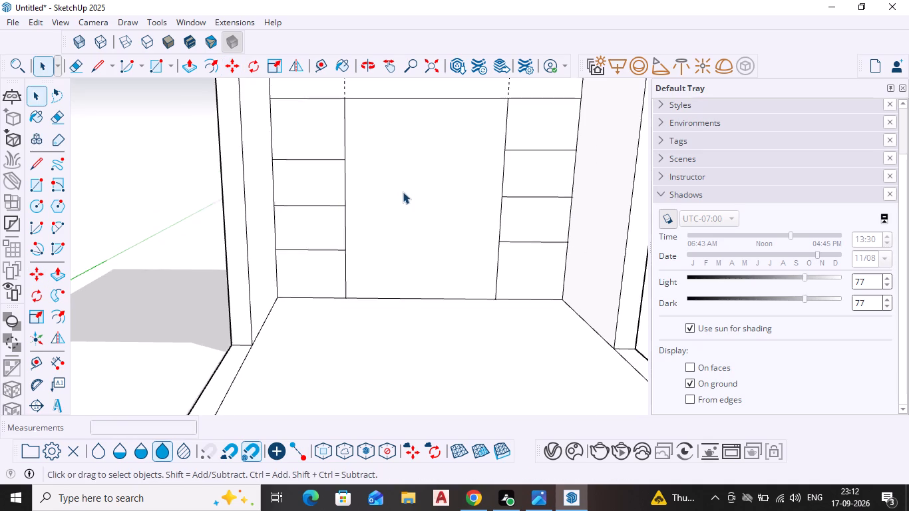
pyautogui.moveTo(403, 192); pyautogui.dragTo(395, 203, button='middle')
pyautogui.scroll(2, 395, 196)
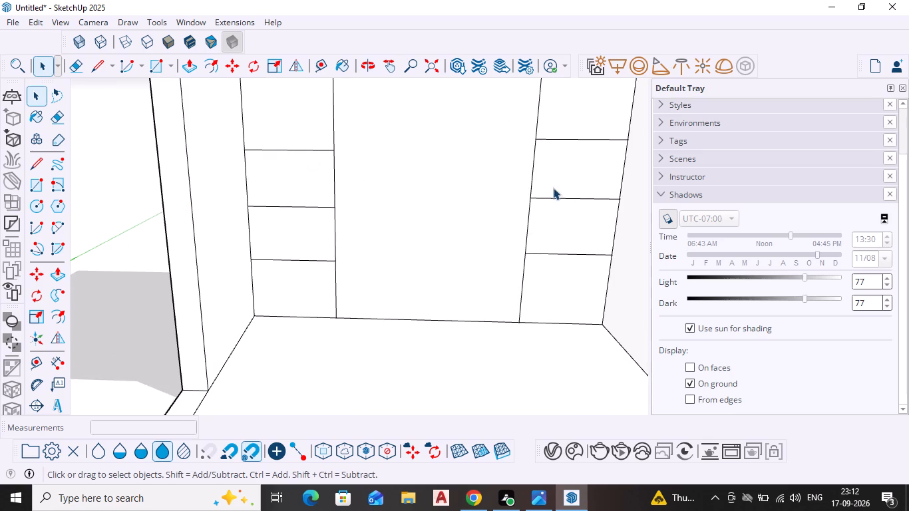
pyautogui.scroll(3, 570, 194)
pyautogui.scroll(-3, 350, 170)
pyautogui.keyDown('shift'); pyautogui.moveTo(329, 169); pyautogui.dragTo(331, 230, button='middle'); pyautogui.keyUp('shift')
pyautogui.keyDown('shift'); pyautogui.scroll(-1, 329, 169); pyautogui.keyUp('shift')
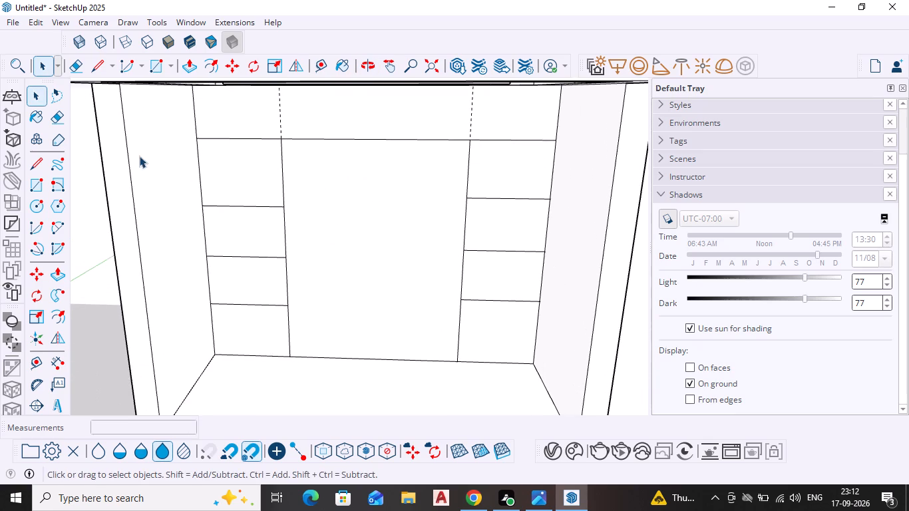
pyautogui.scroll(3, 210, 124)
pyautogui.scroll(-1, 309, 139)
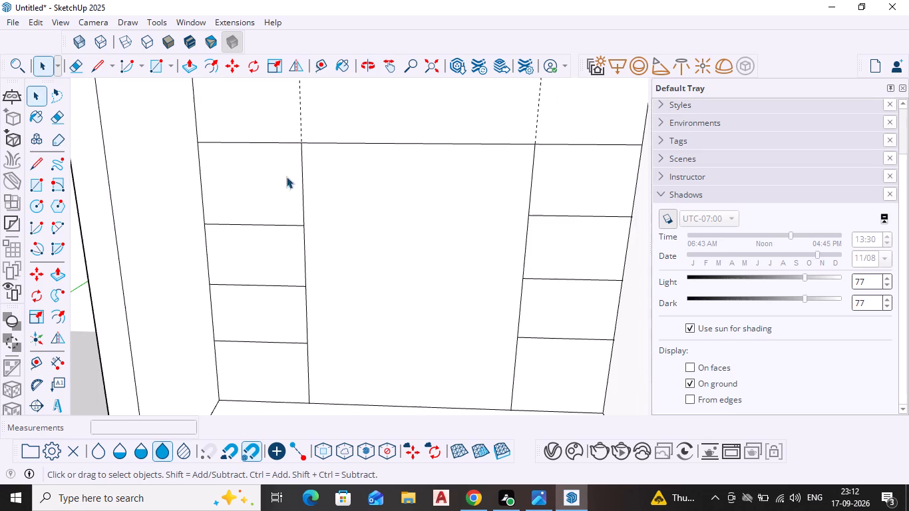
pyautogui.scroll(1, 273, 206)
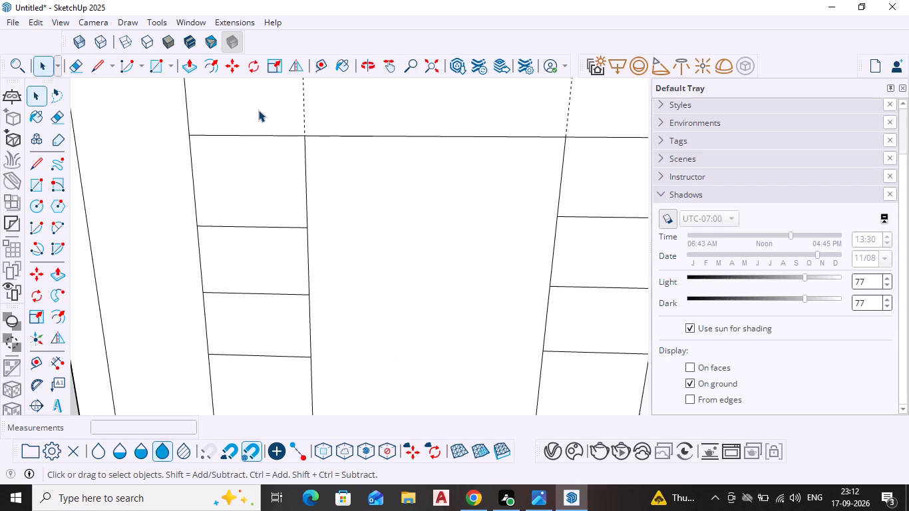
pyautogui.scroll(-2, 258, 123)
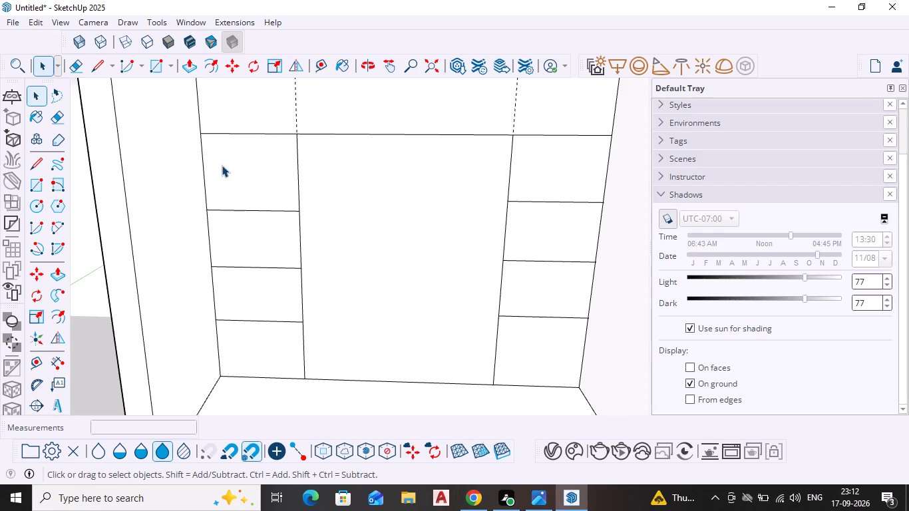
pyautogui.scroll(-2, 346, 154)
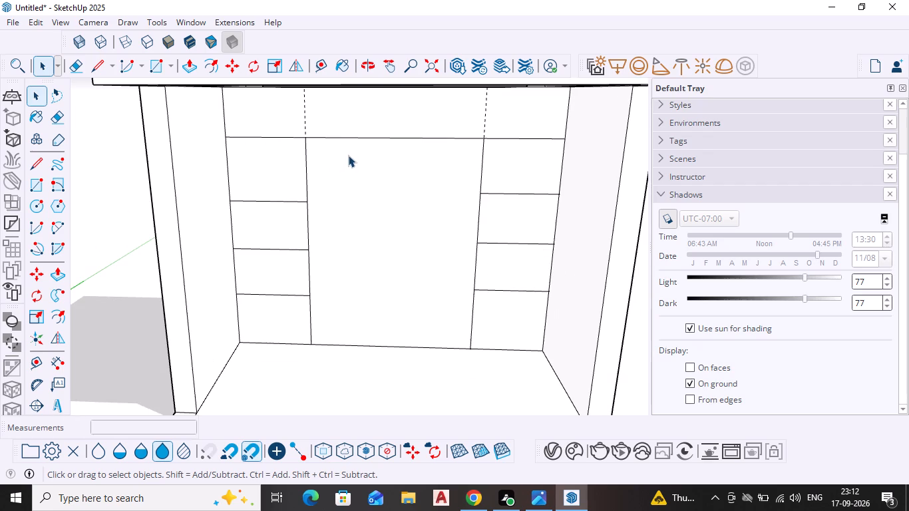
# Delete all guides from the model.
pyautogui.click(35, 19)
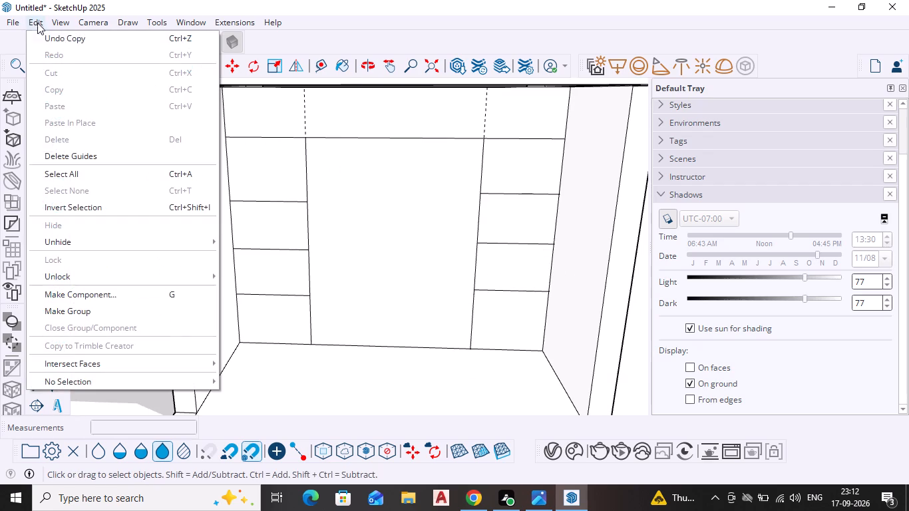
pyautogui.click(80, 160)
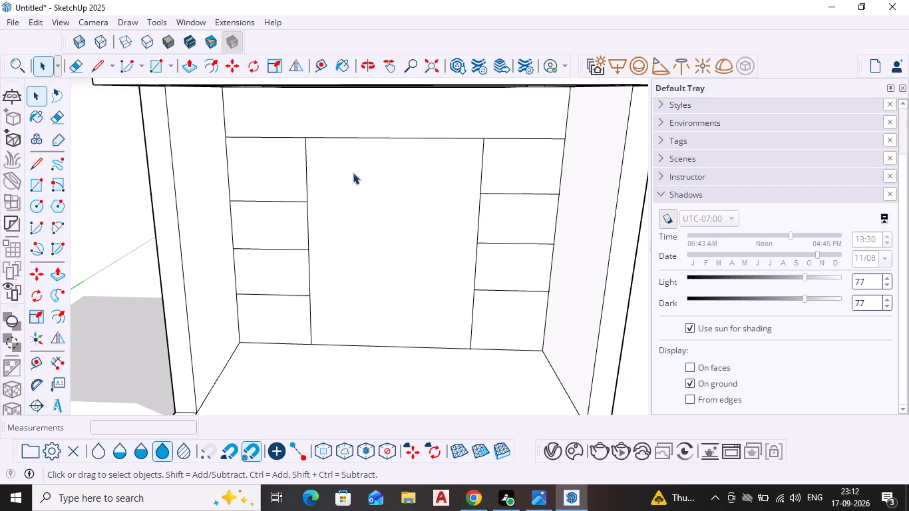
# Draw a horizontal line about 6' 9" long across the back wall's middle panel, near its top edge.
pyautogui.press('l')
pyautogui.press('Return')
pyautogui.click(309, 172)
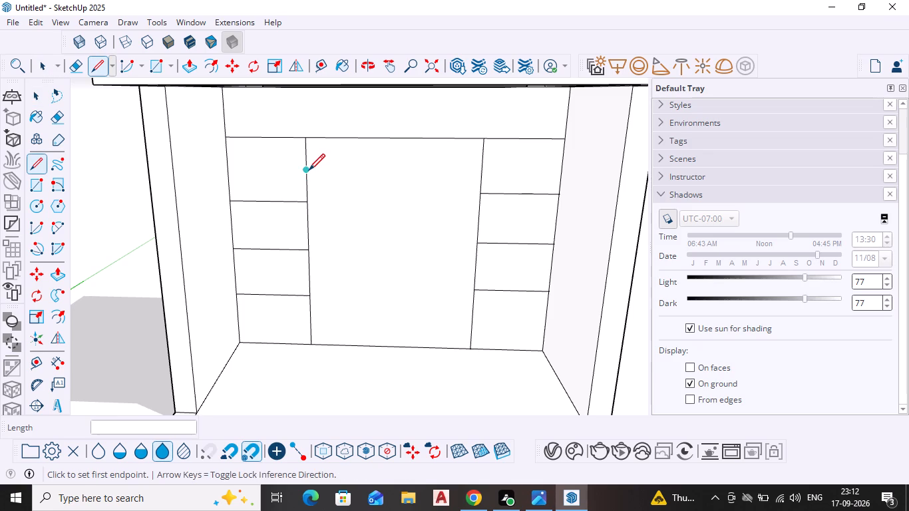
pyautogui.click(484, 166)
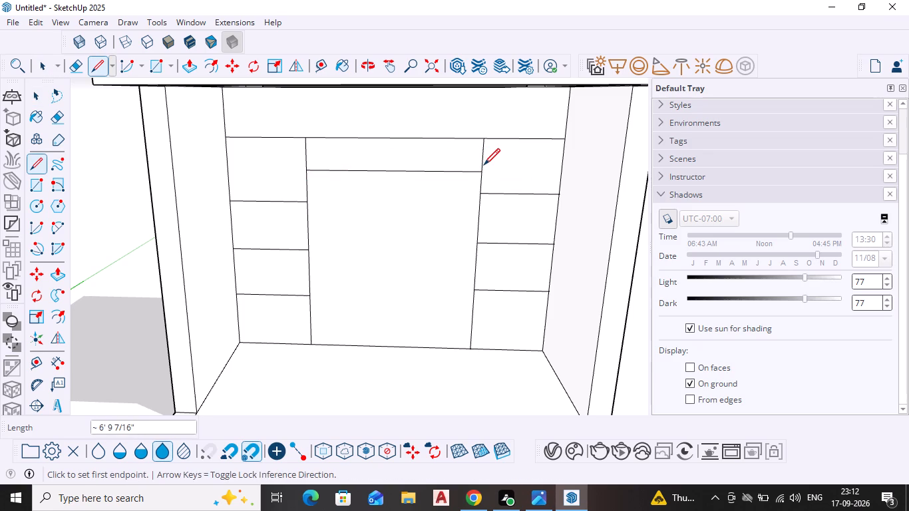
pyautogui.press('Escape')
pyautogui.press('space')
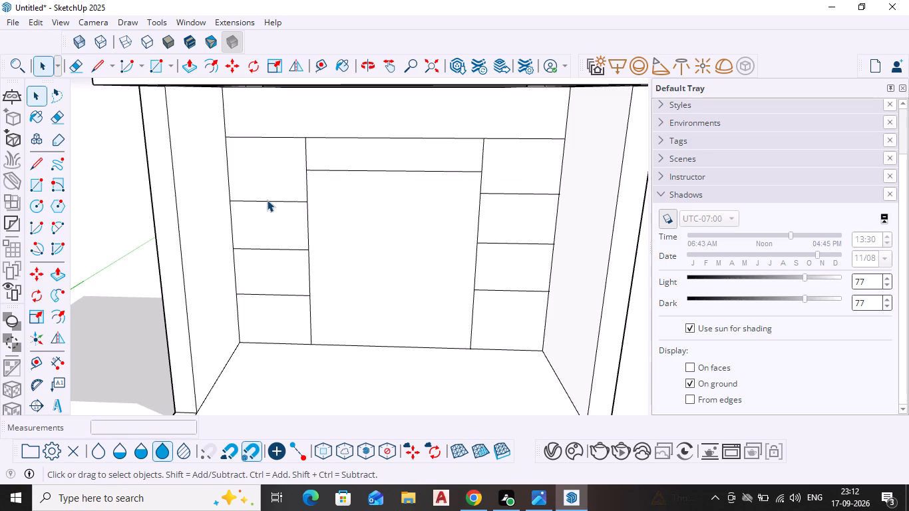
# Copy the uppermost dividing line in the left panel 0.5" upward along the panel's side edge.
pyautogui.click(267, 200)
pyautogui.scroll(11, 269, 197)
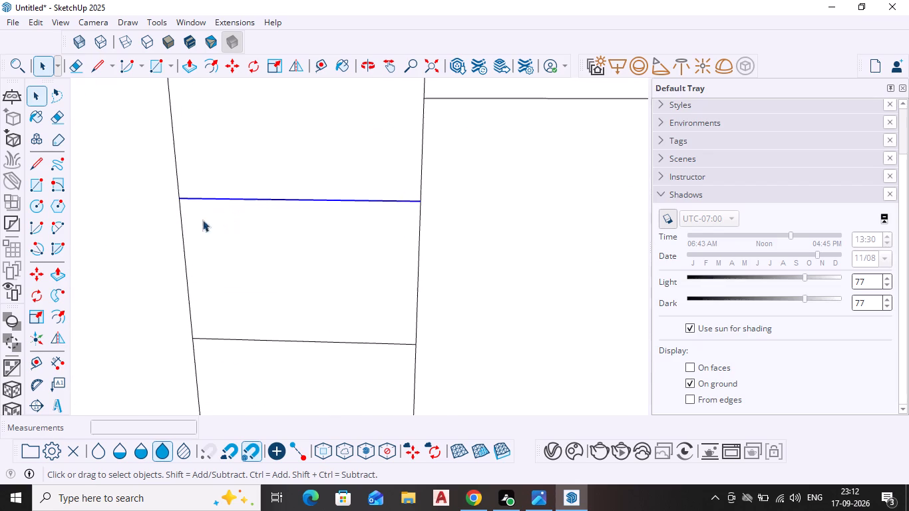
pyautogui.press('m')
pyautogui.press('Return')
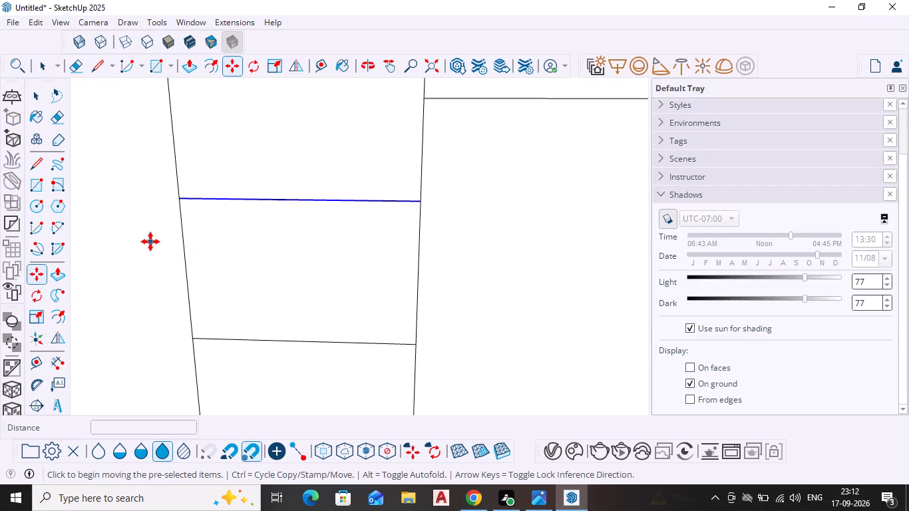
pyautogui.click(177, 200)
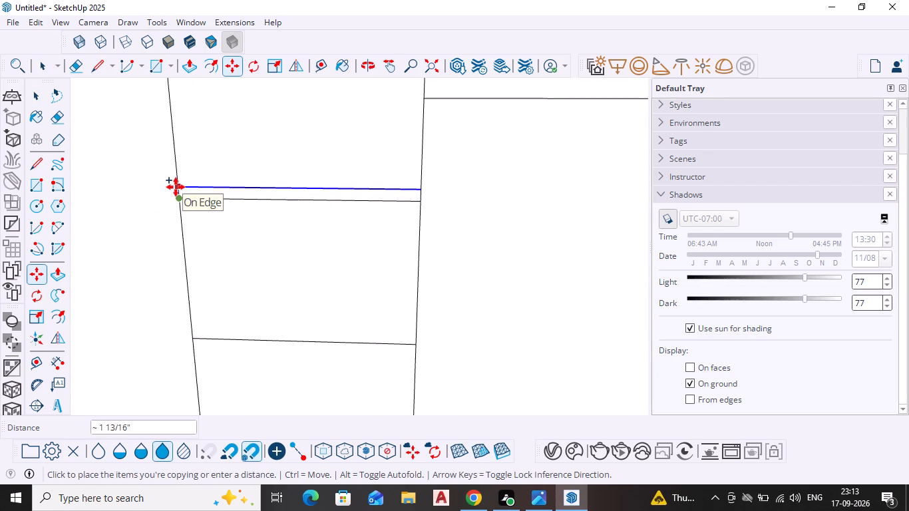
pyautogui.write('0.5"')
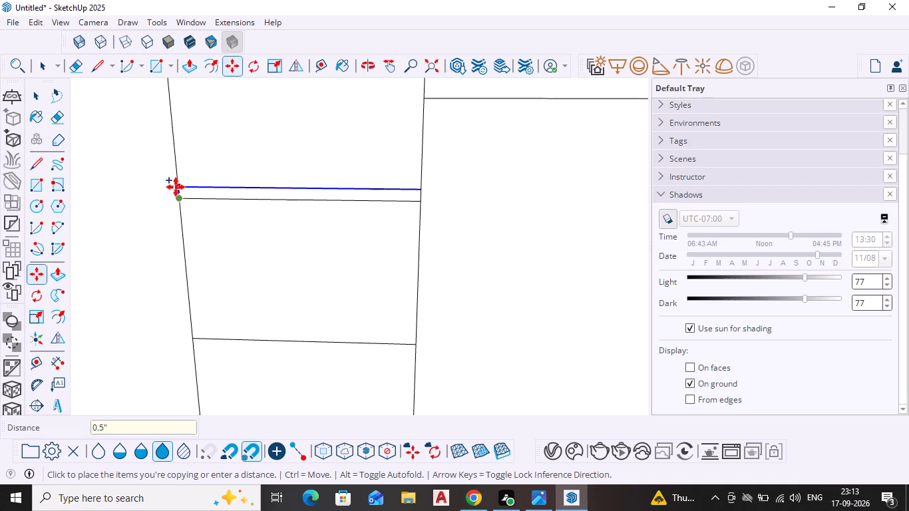
pyautogui.press('Return')
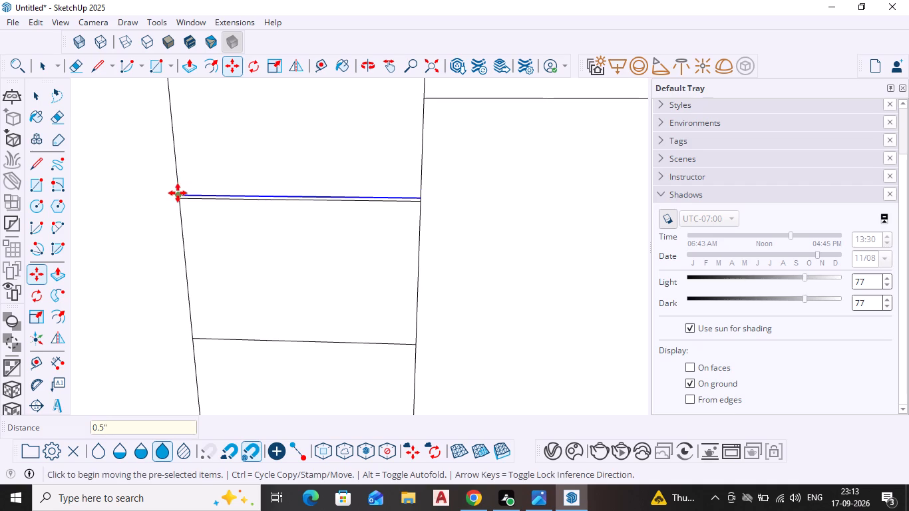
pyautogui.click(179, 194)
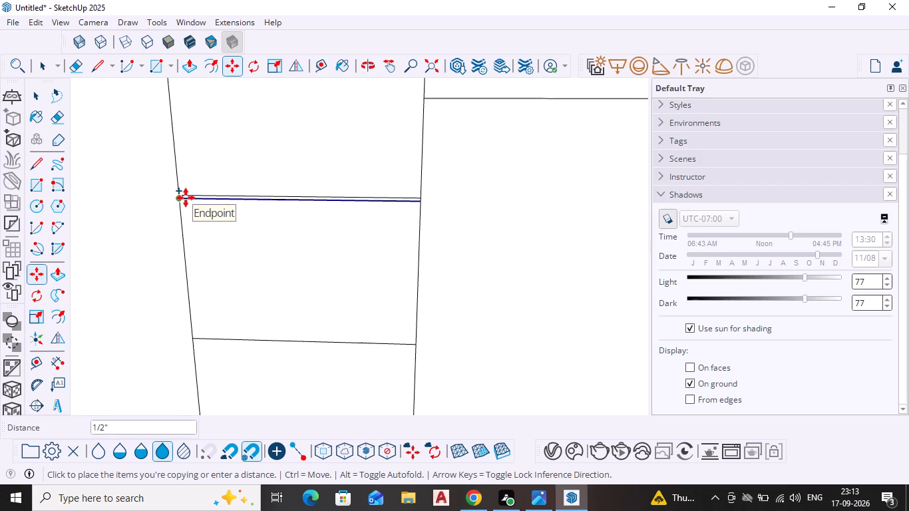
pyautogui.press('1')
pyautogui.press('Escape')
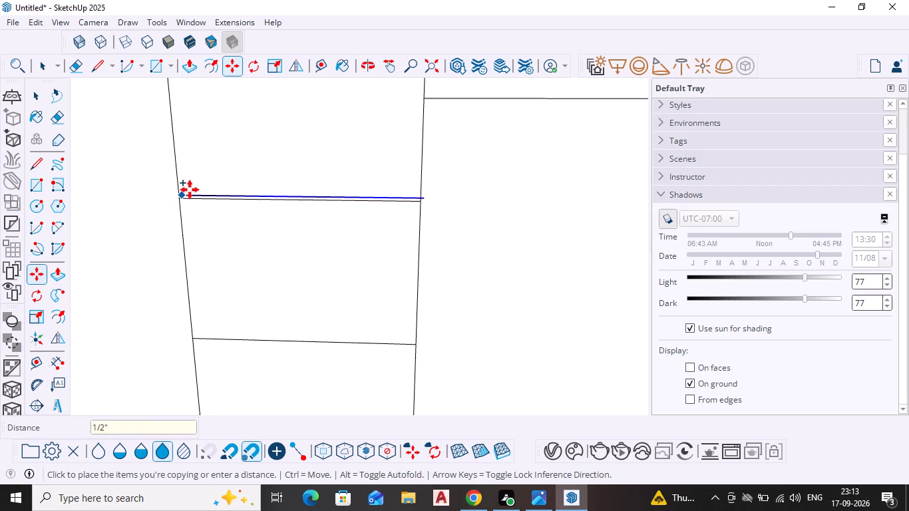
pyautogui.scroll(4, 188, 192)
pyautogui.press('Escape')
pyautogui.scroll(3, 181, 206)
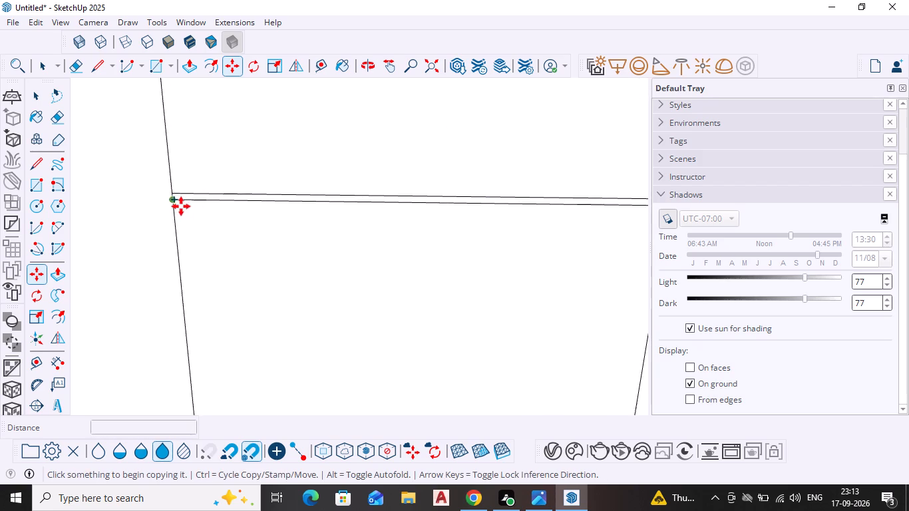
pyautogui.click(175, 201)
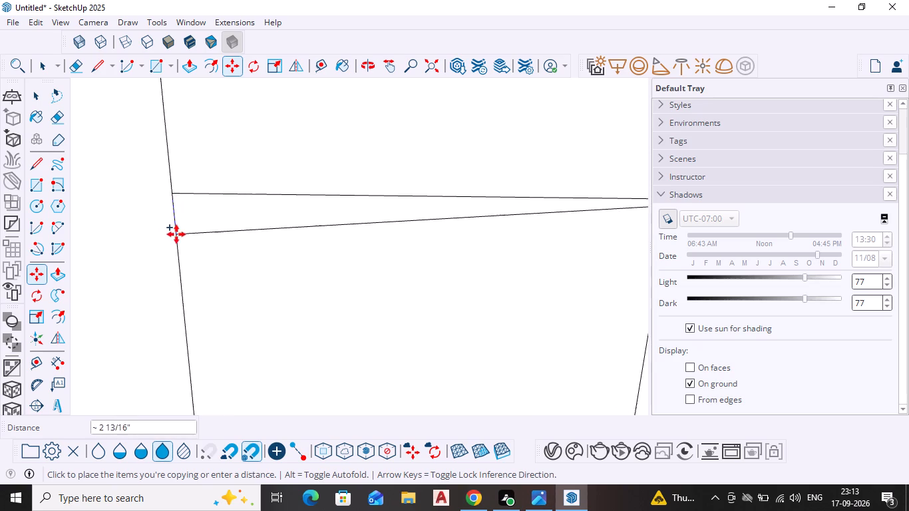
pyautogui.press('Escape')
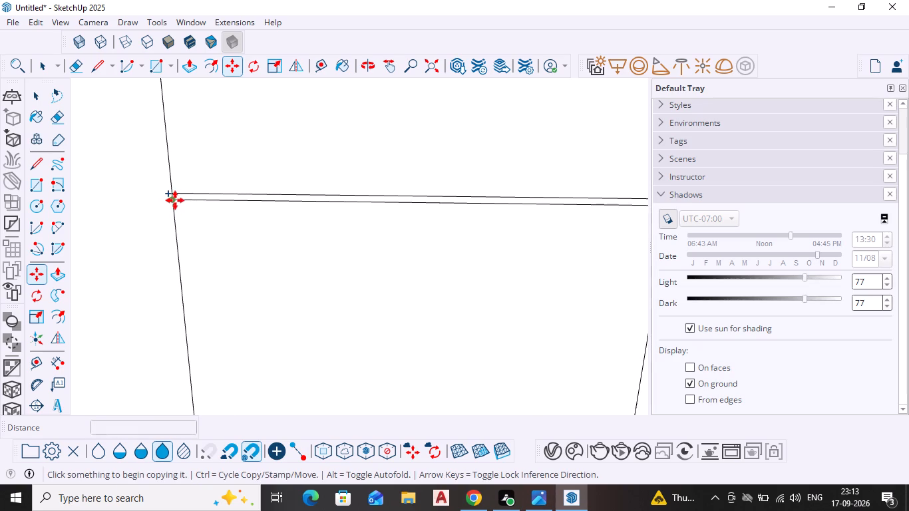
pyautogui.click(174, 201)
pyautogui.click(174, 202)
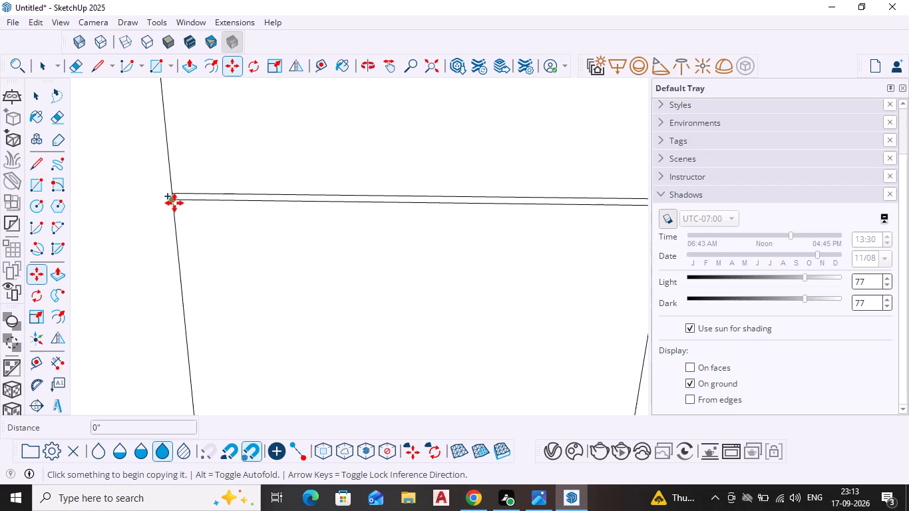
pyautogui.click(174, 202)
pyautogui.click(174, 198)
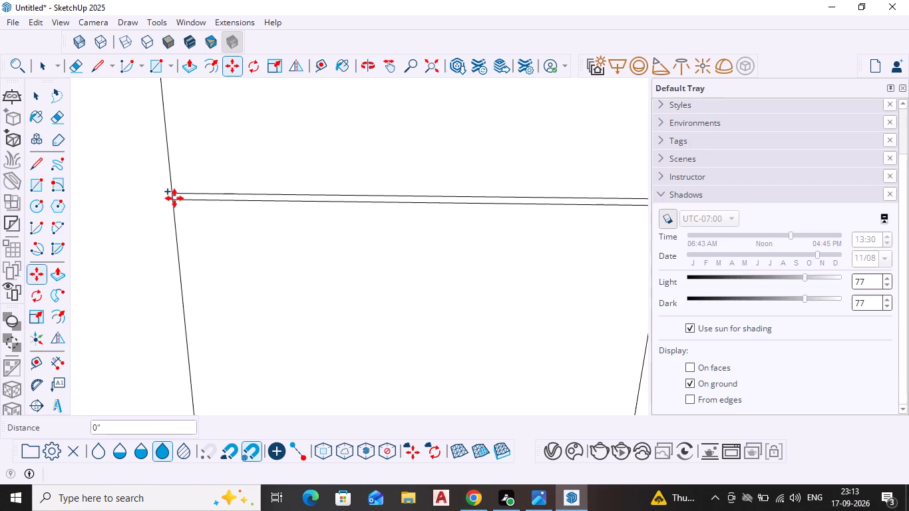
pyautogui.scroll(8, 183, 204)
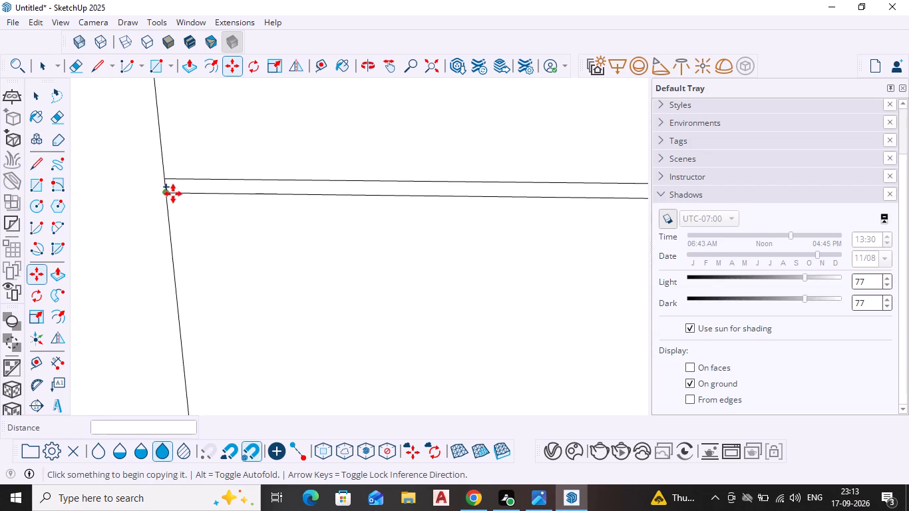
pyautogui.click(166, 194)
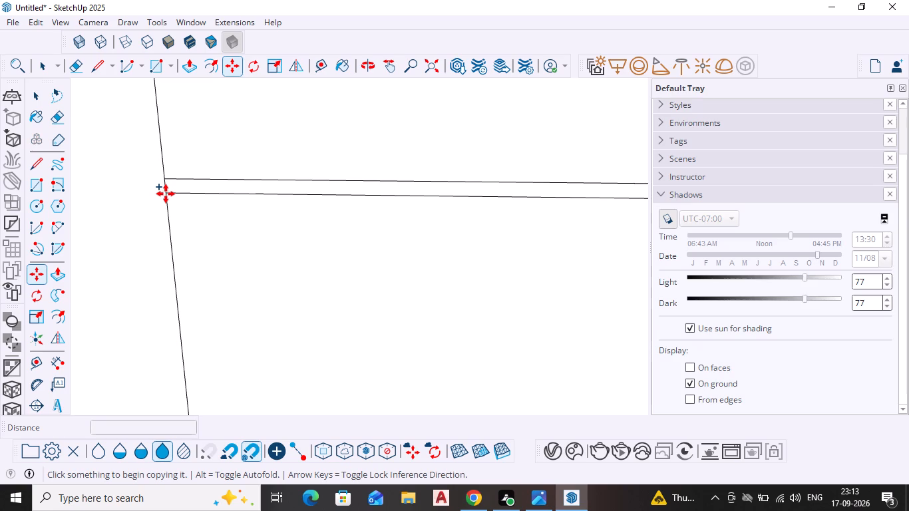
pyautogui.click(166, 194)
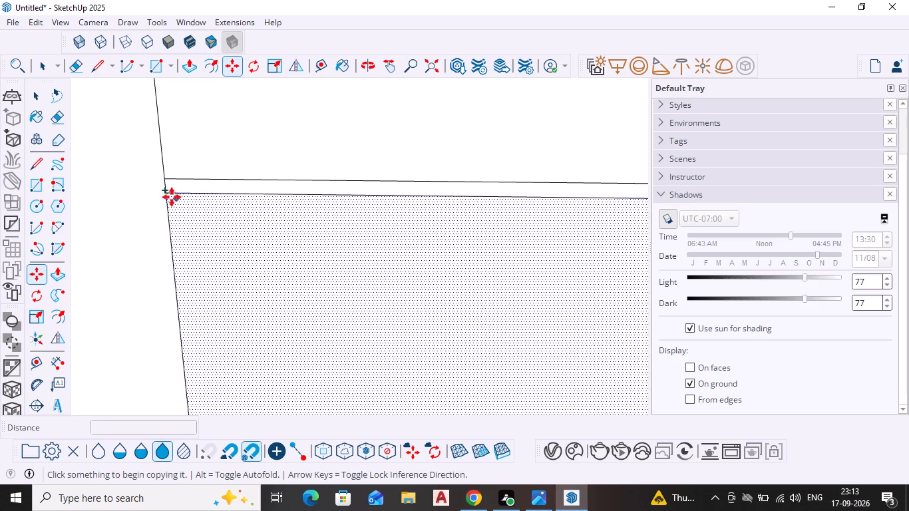
# Copy the original uppermost dividing line in the back wall's left panel 0.5" downward along the panel's side edge.
pyautogui.scroll(18, 170, 197)
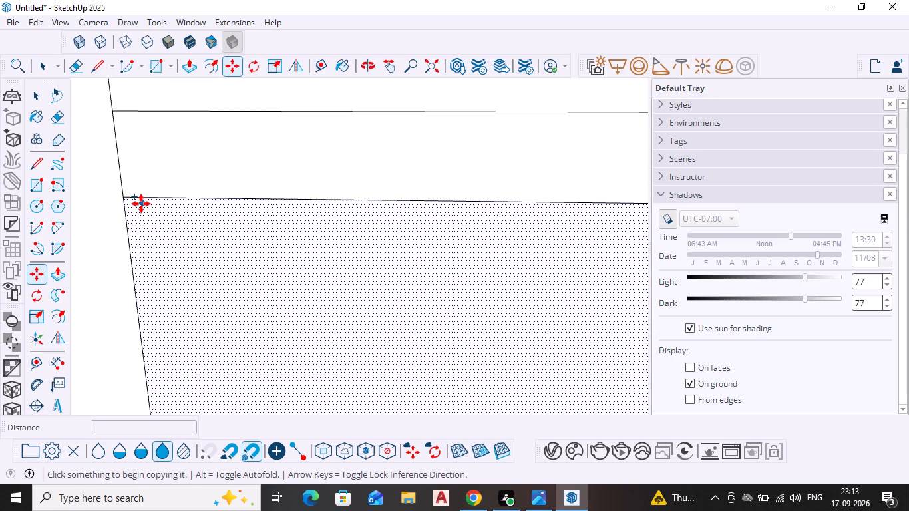
pyautogui.click(134, 197)
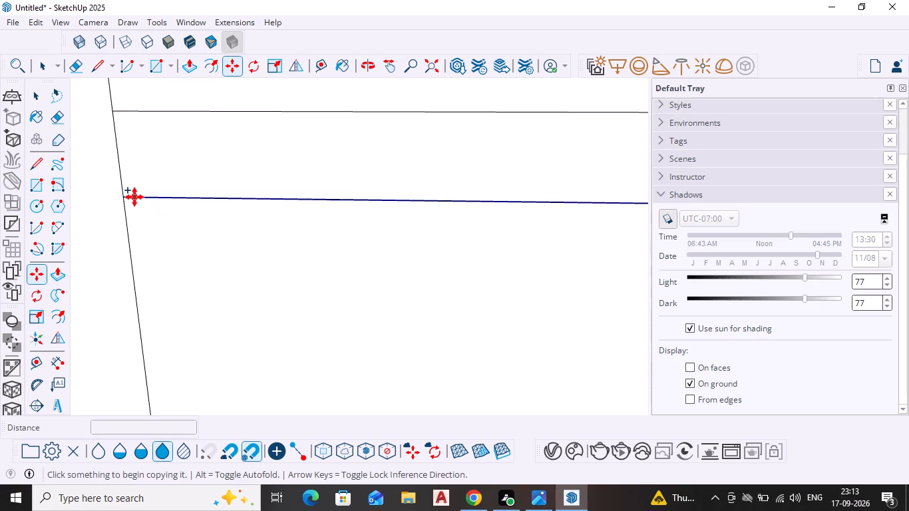
pyautogui.moveTo(134, 197); pyautogui.dragTo(141, 232)
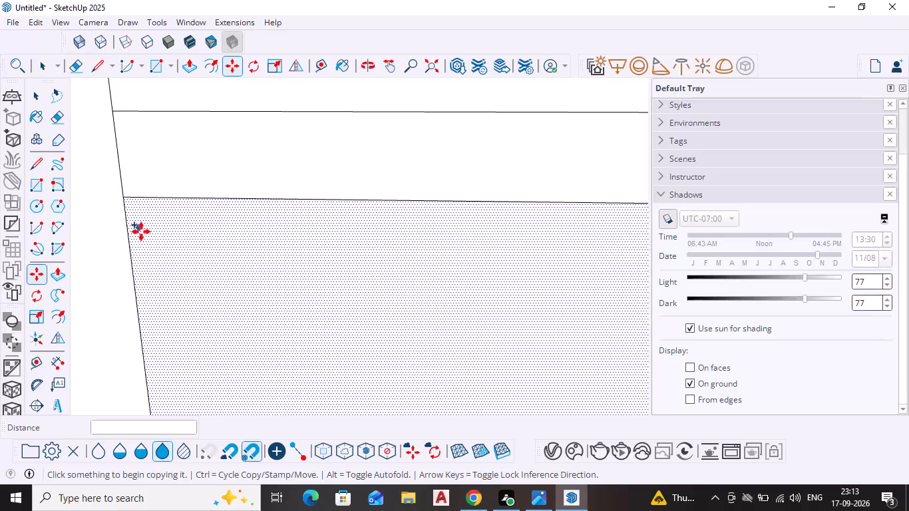
pyautogui.moveTo(141, 232); pyautogui.dragTo(141, 236)
pyautogui.scroll(4, 136, 197)
pyautogui.moveTo(134, 196); pyautogui.dragTo(134, 197)
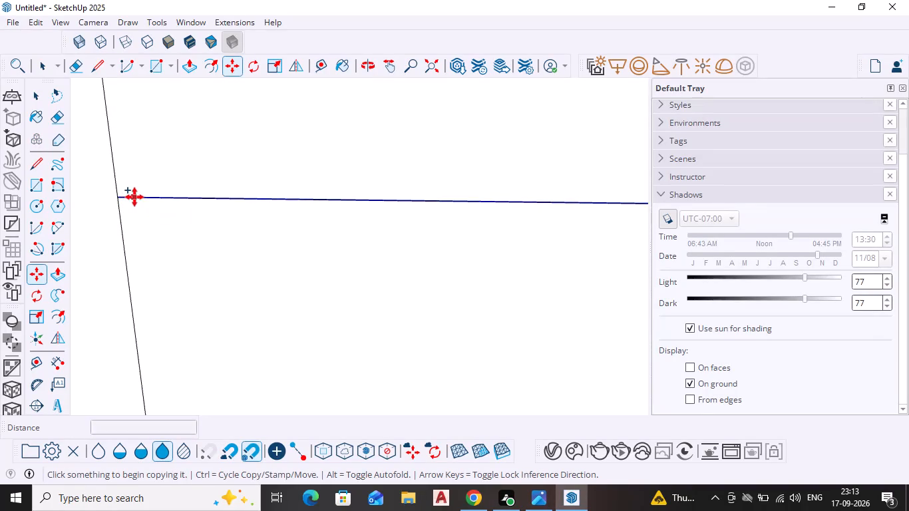
pyautogui.moveTo(134, 197); pyautogui.dragTo(139, 250)
pyautogui.scroll(-2, 139, 251)
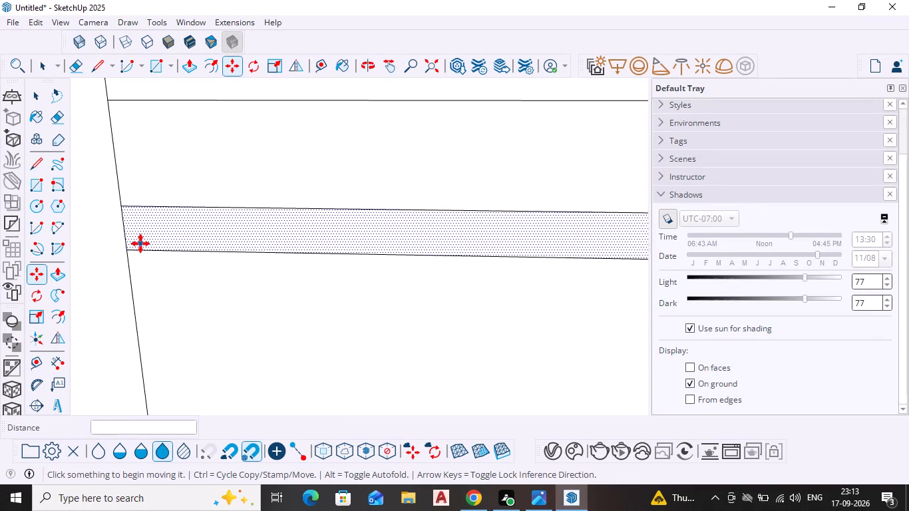
pyautogui.write('0.5"')
pyautogui.press('Return')
pyautogui.scroll(-2, 178, 296)
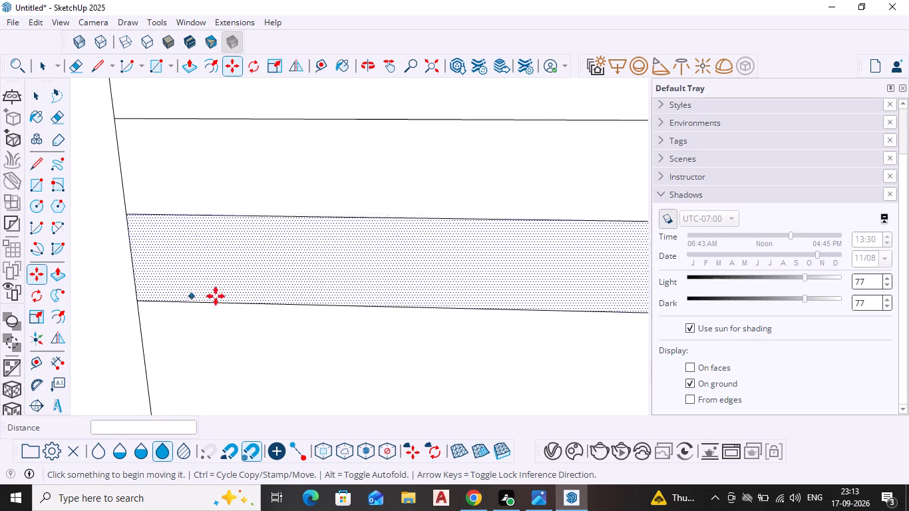
pyautogui.scroll(-10, 216, 296)
pyautogui.scroll(-6, 321, 300)
pyautogui.scroll(-4, 388, 313)
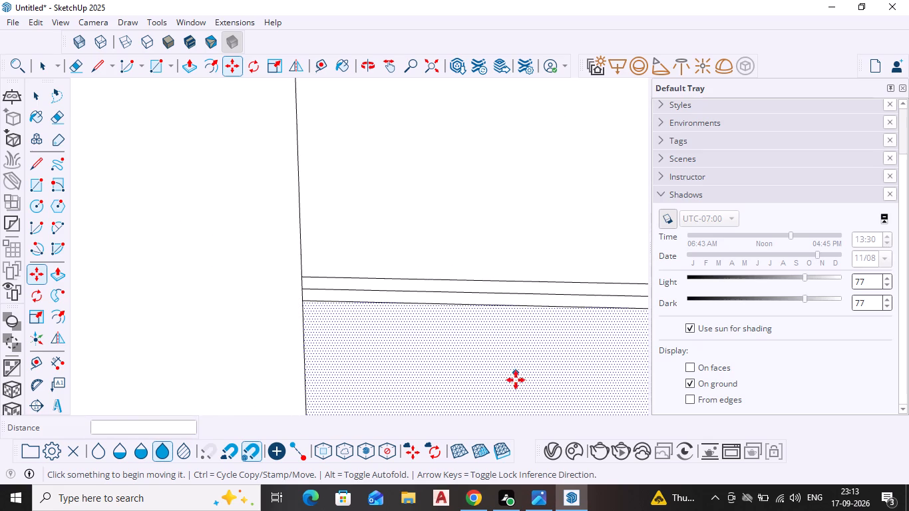
pyautogui.keyDown('shift'); pyautogui.moveTo(519, 397); pyautogui.dragTo(474, 247, button='middle'); pyautogui.keyUp('shift')
pyautogui.press('Escape')
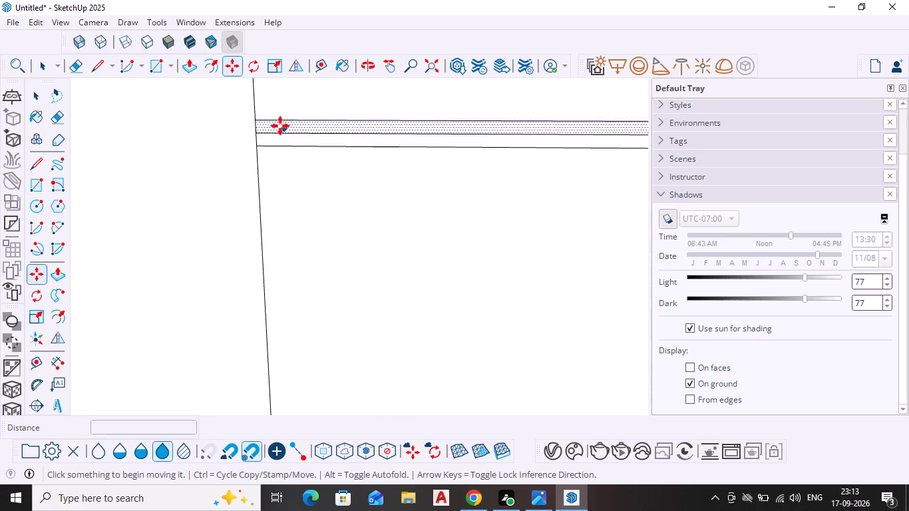
pyautogui.press('space')
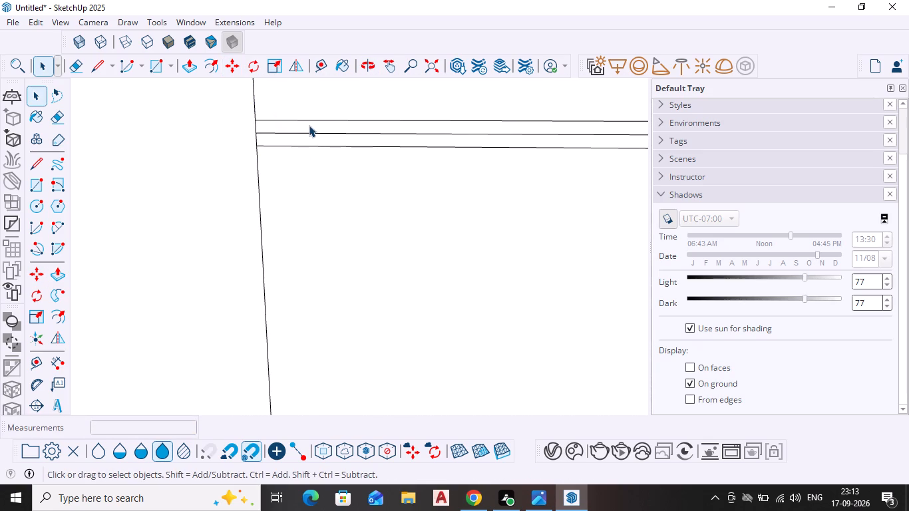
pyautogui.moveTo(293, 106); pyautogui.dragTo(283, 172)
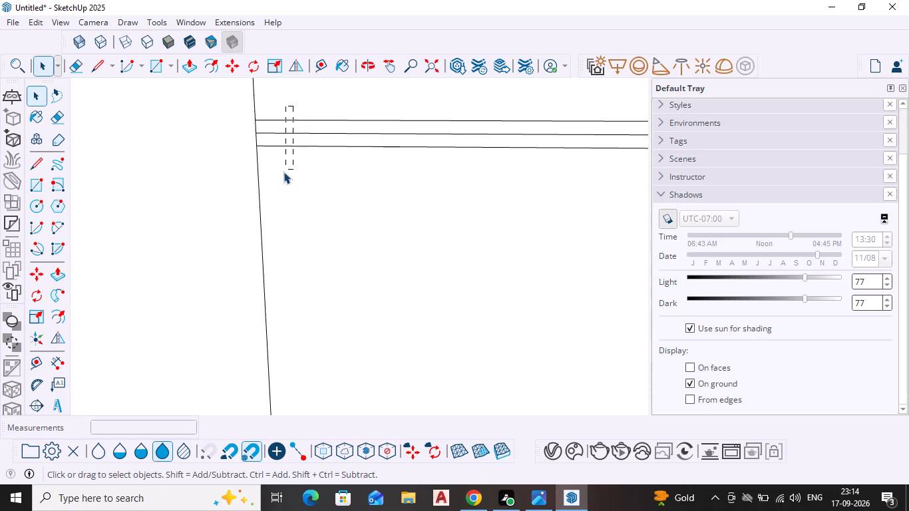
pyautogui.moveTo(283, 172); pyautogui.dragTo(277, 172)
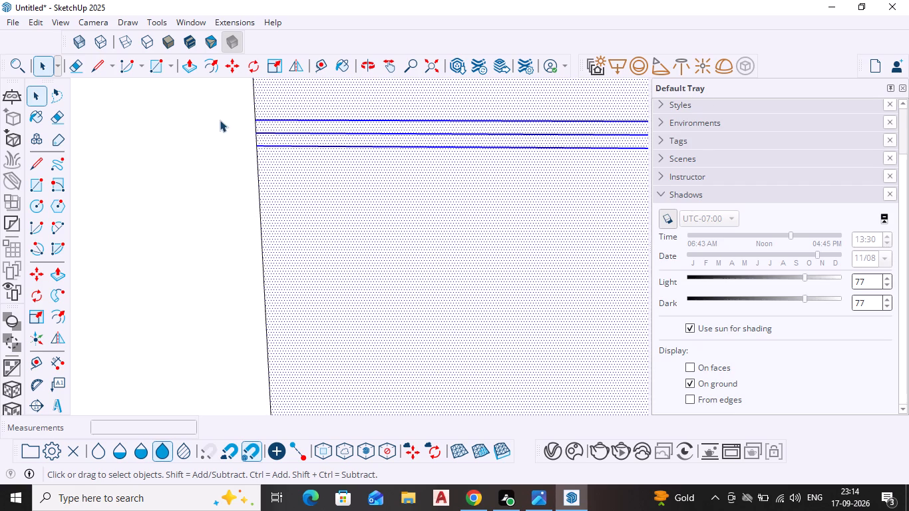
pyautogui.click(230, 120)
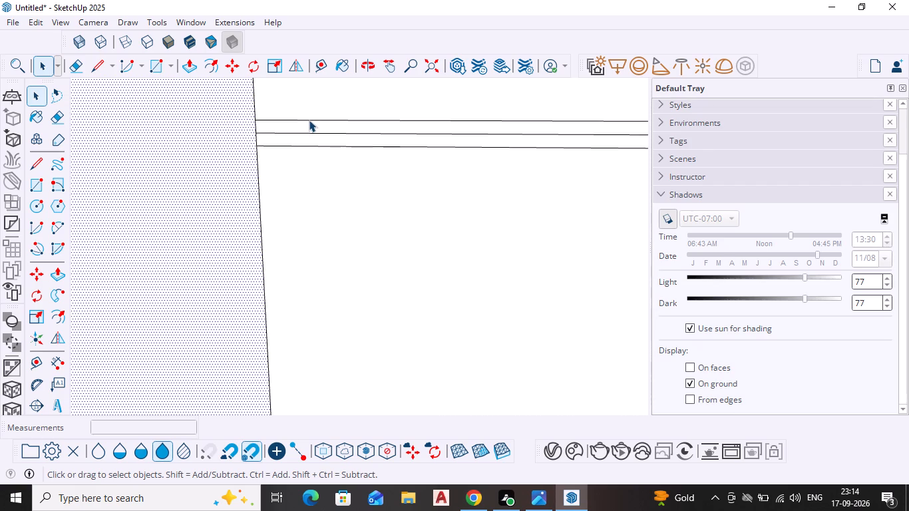
# Copy the three closely spaced shelf lines 2' down, aligning their middle line with the left panel's second dividing line.
pyautogui.click(309, 120)
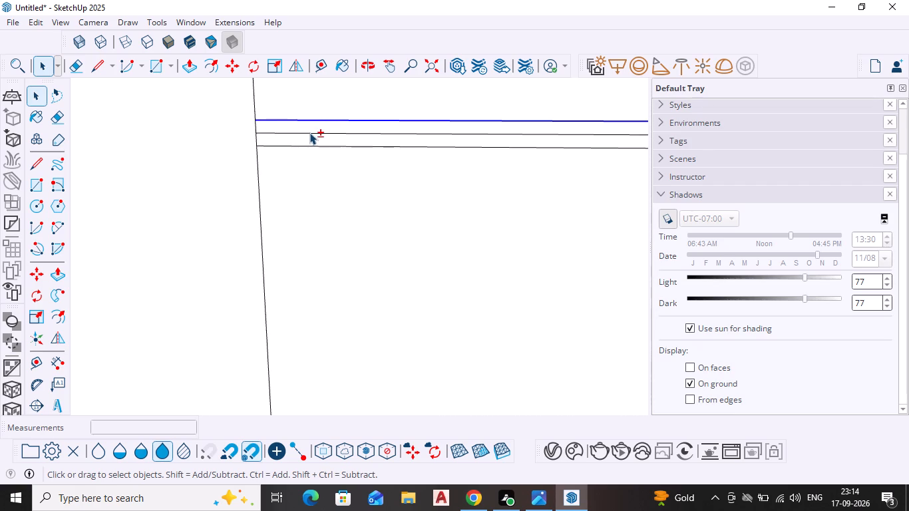
pyautogui.keyDown('shift'); pyautogui.click(309, 132); pyautogui.keyUp('shift')
pyautogui.keyDown('shift'); pyautogui.click(307, 144); pyautogui.keyUp('shift')
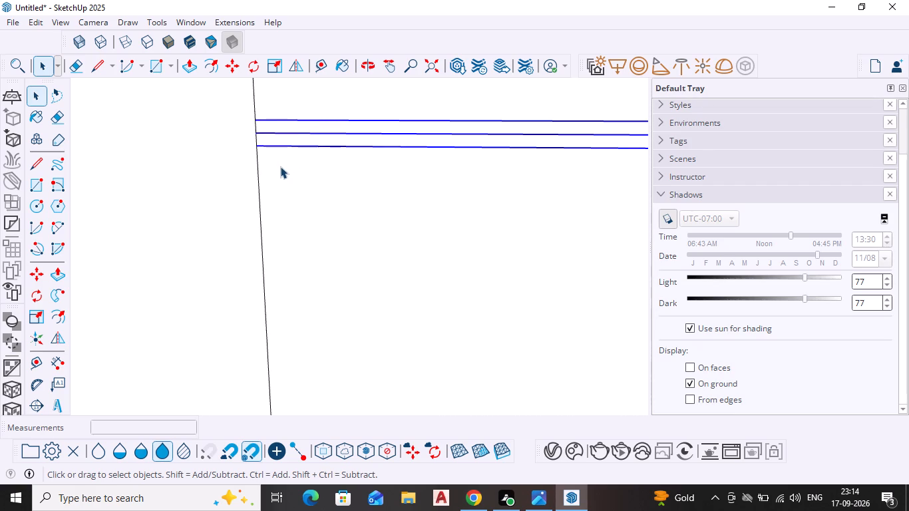
pyautogui.press('m')
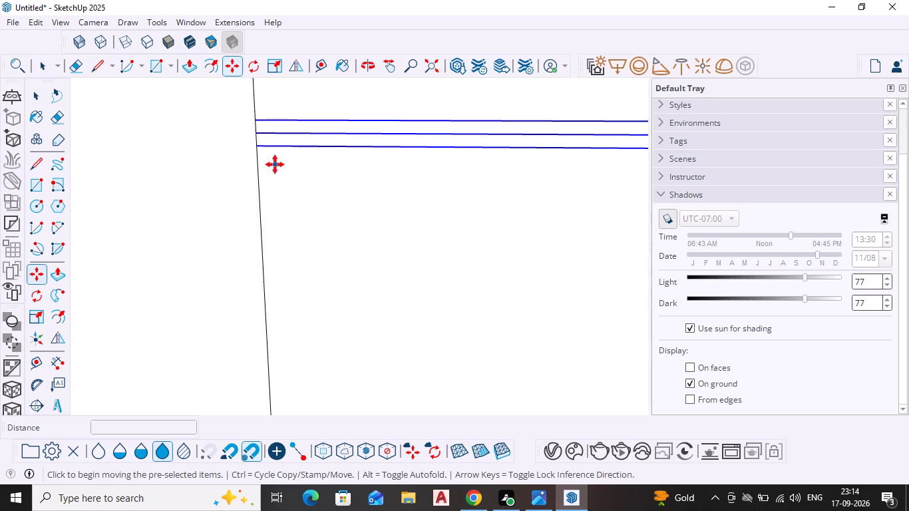
pyautogui.press('Return')
pyautogui.scroll(7, 257, 136)
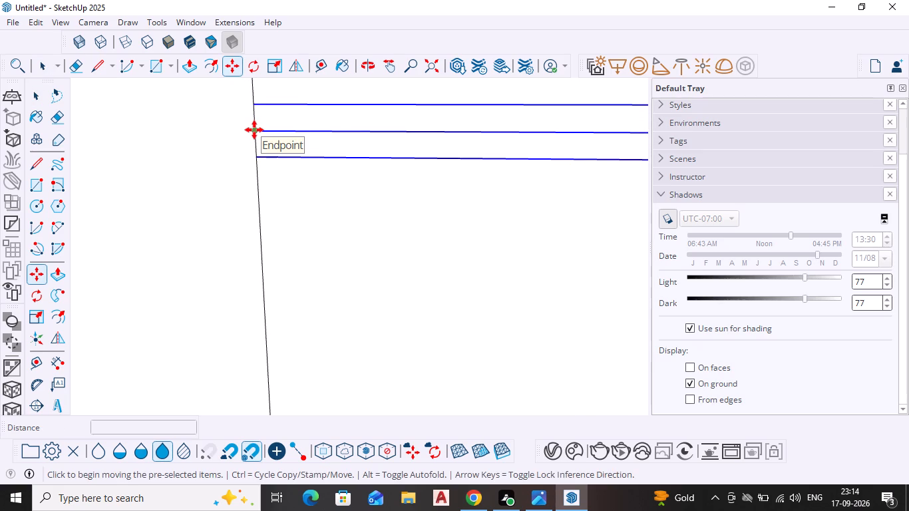
pyautogui.click(254, 130)
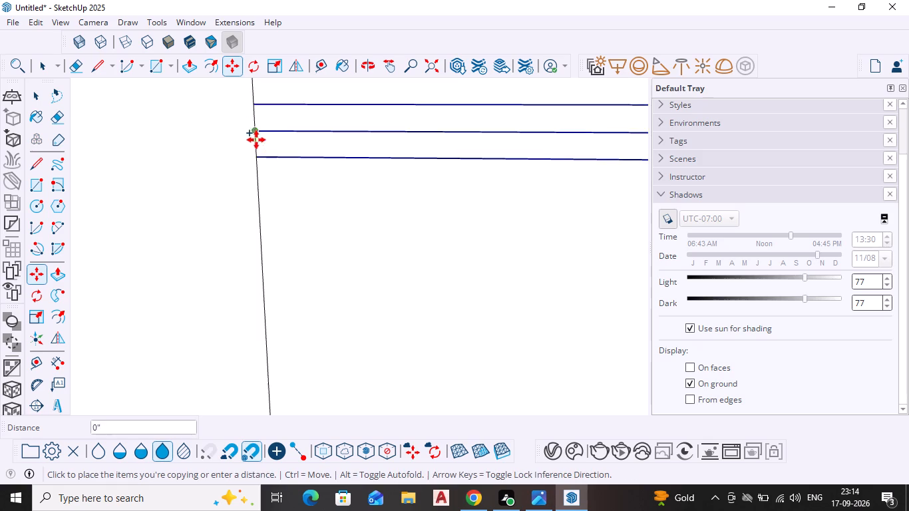
pyautogui.scroll(-2, 269, 221)
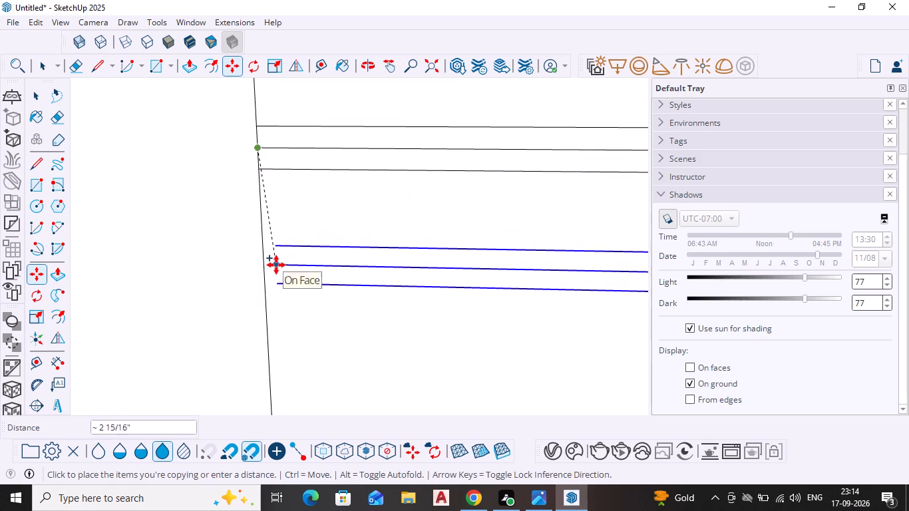
pyautogui.keyDown('shift'); pyautogui.moveTo(276, 265); pyautogui.dragTo(240, 0, button='middle'); pyautogui.keyUp('shift')
pyautogui.scroll(-12, 275, 227)
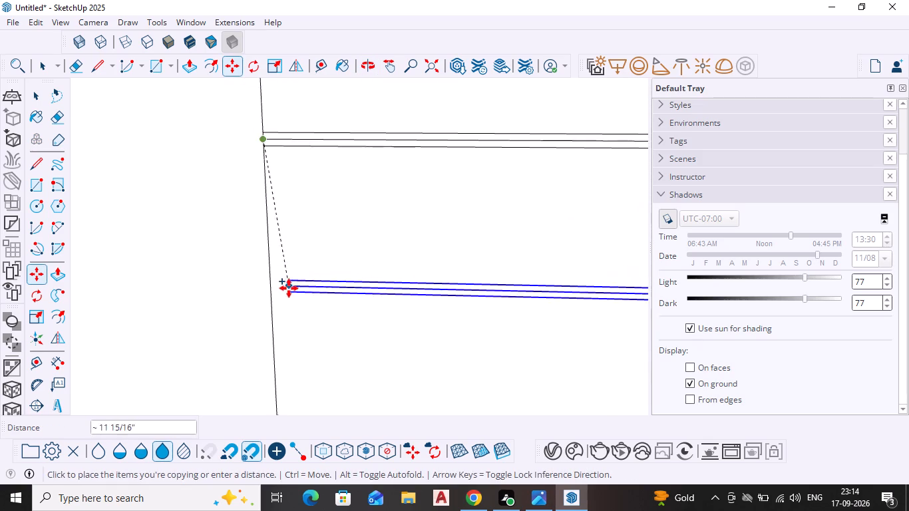
pyautogui.scroll(-4, 289, 288)
pyautogui.moveTo(301, 341); pyautogui.dragTo(297, 333, button='middle')
pyautogui.scroll(-1, 297, 333)
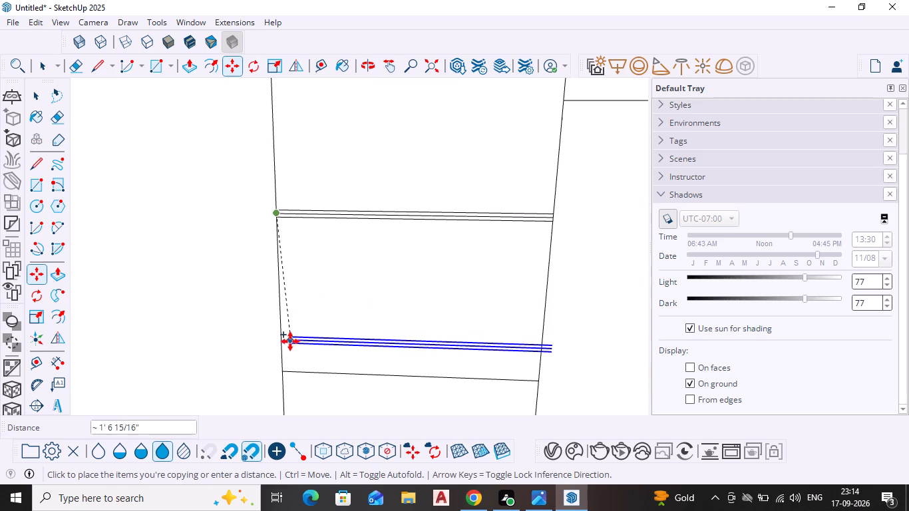
pyautogui.keyDown('shift'); pyautogui.moveTo(285, 337); pyautogui.dragTo(302, 210, button='middle'); pyautogui.keyUp('shift')
pyautogui.scroll(9, 299, 230)
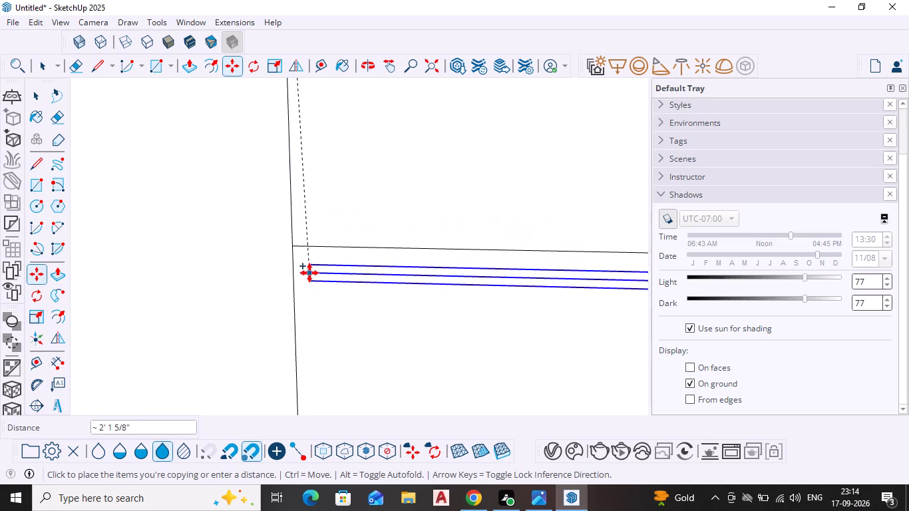
pyautogui.click(293, 243)
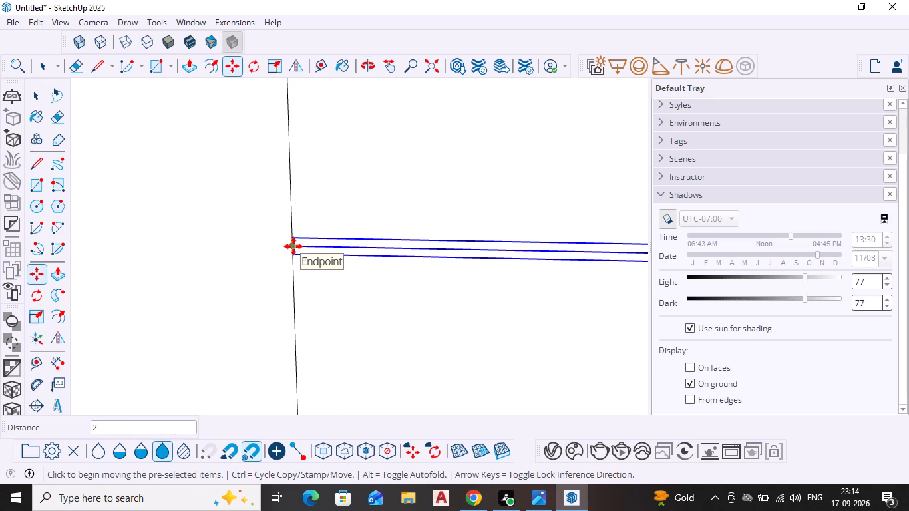
# Copy the same three-line set another 2' down, centring it on the left panel's next dividing line.
pyautogui.click(293, 246)
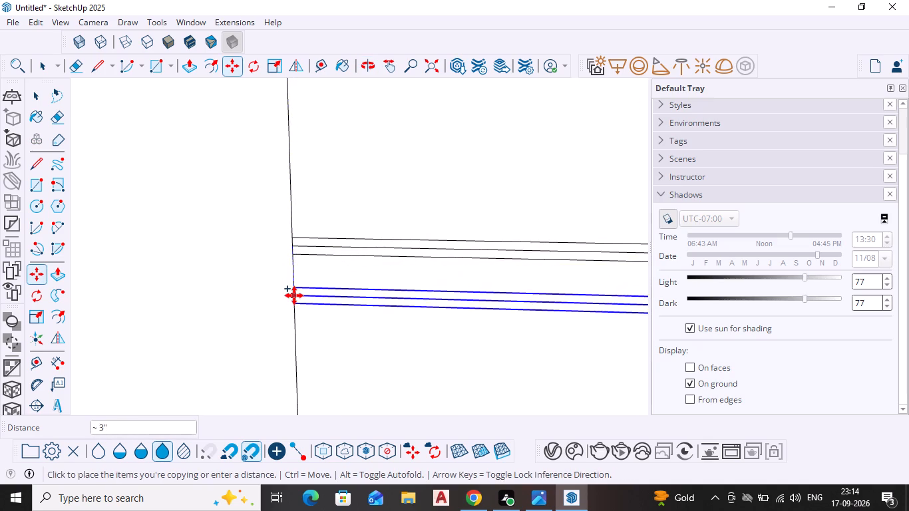
pyautogui.scroll(-4, 294, 295)
pyautogui.keyDown('shift'); pyautogui.moveTo(299, 311); pyautogui.dragTo(301, 106, button='middle'); pyautogui.keyUp('shift')
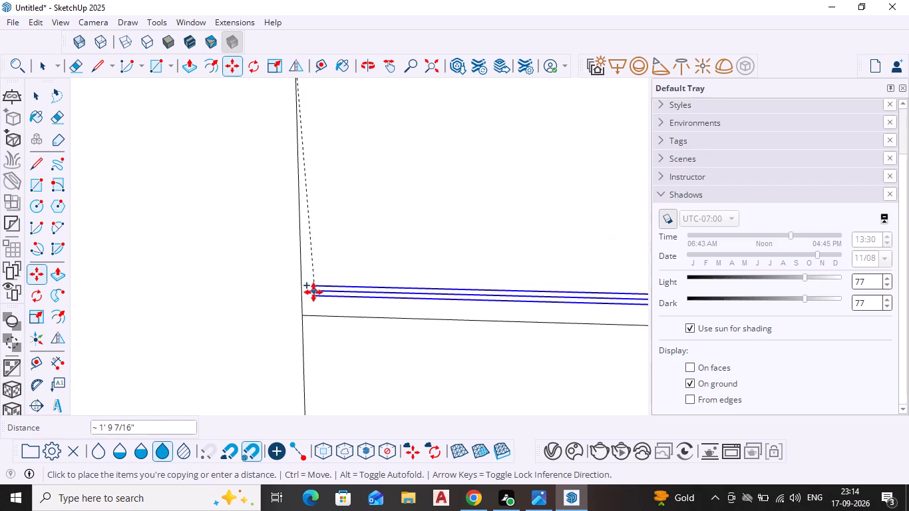
pyautogui.scroll(3, 304, 317)
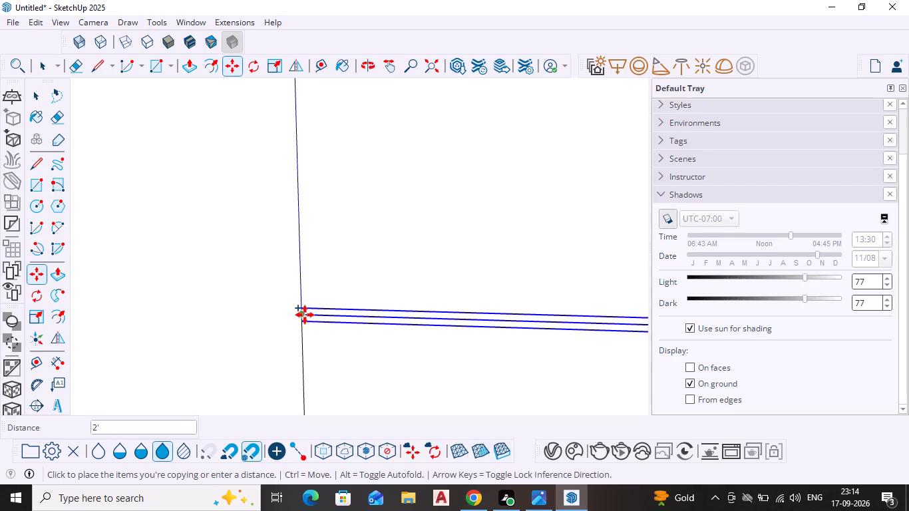
pyautogui.click(302, 315)
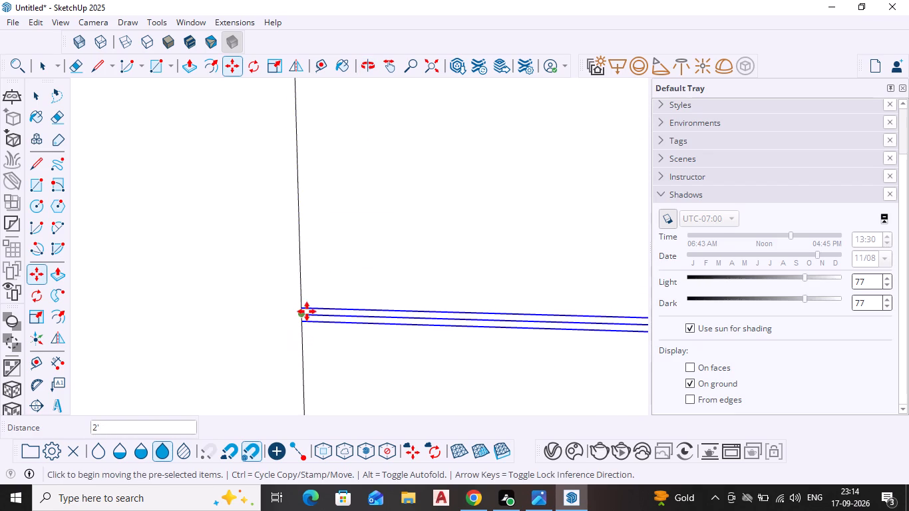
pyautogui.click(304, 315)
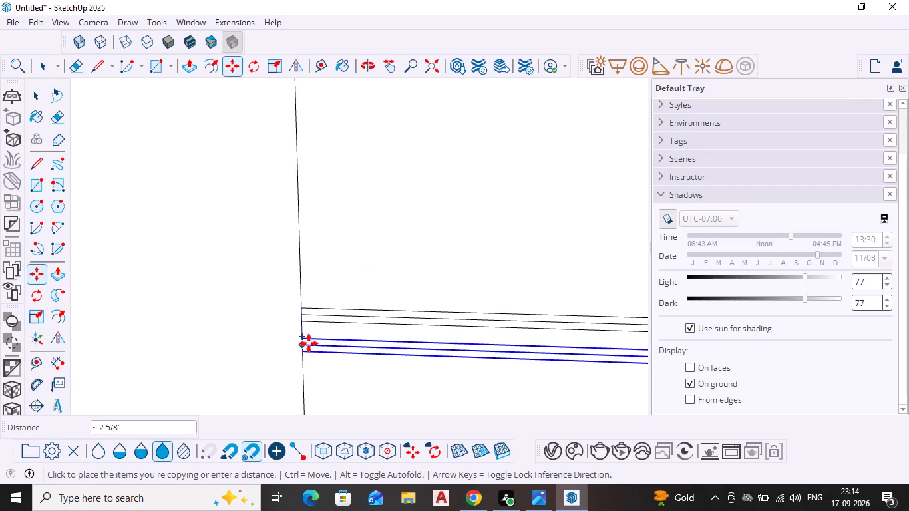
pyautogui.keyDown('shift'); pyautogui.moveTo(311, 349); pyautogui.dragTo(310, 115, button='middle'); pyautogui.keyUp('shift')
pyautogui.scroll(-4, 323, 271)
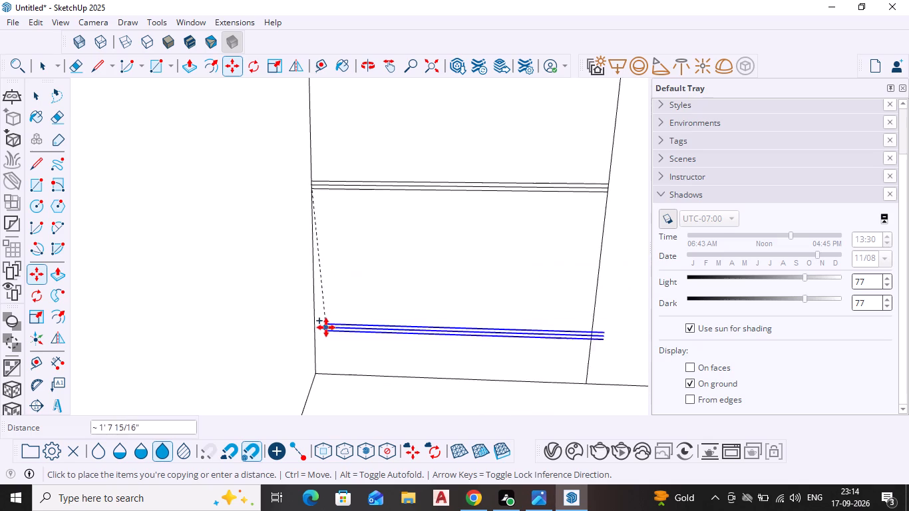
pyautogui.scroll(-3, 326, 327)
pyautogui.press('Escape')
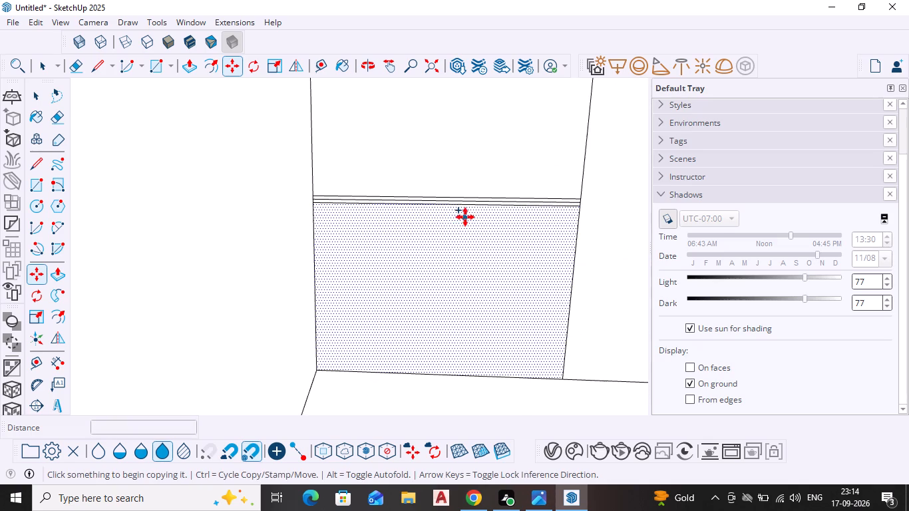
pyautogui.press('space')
# Delete the middle line of the uppermost three-line shelf set in the back wall's left panel.
pyautogui.scroll(-3, 532, 206)
pyautogui.moveTo(532, 209); pyautogui.dragTo(522, 238, button='middle')
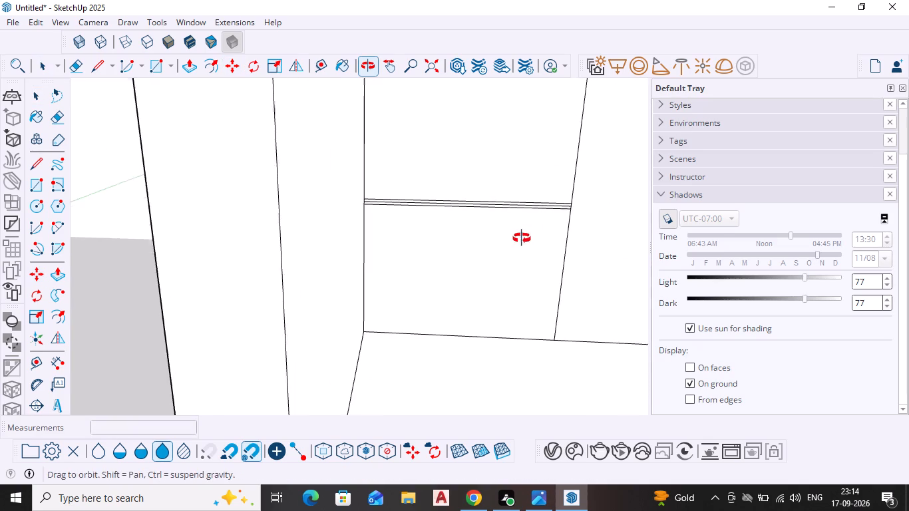
pyautogui.moveTo(522, 238); pyautogui.dragTo(517, 247, button='middle')
pyautogui.keyDown('shift'); pyautogui.moveTo(525, 208); pyautogui.dragTo(404, 285, button='middle'); pyautogui.keyUp('shift')
pyautogui.scroll(-11, 413, 224)
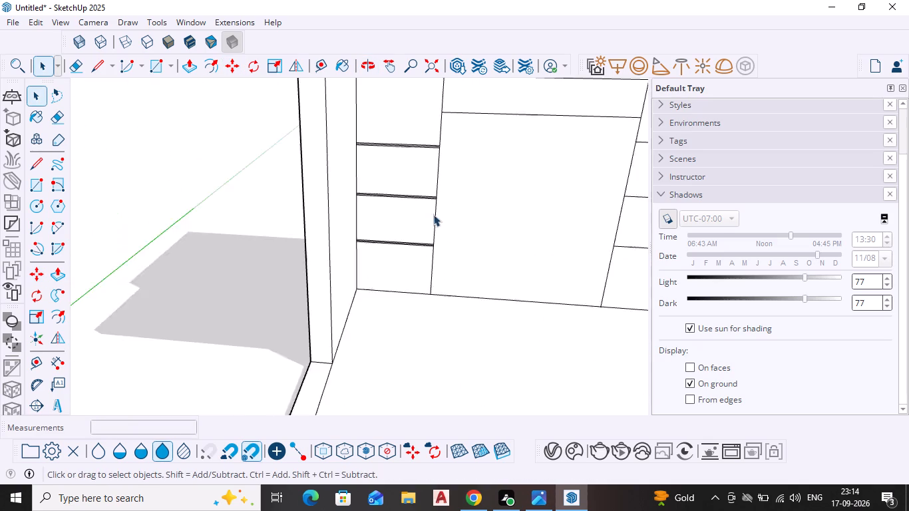
pyautogui.scroll(-2, 433, 214)
pyautogui.keyDown('shift'); pyautogui.moveTo(520, 222); pyautogui.dragTo(391, 226, button='middle'); pyautogui.keyUp('shift')
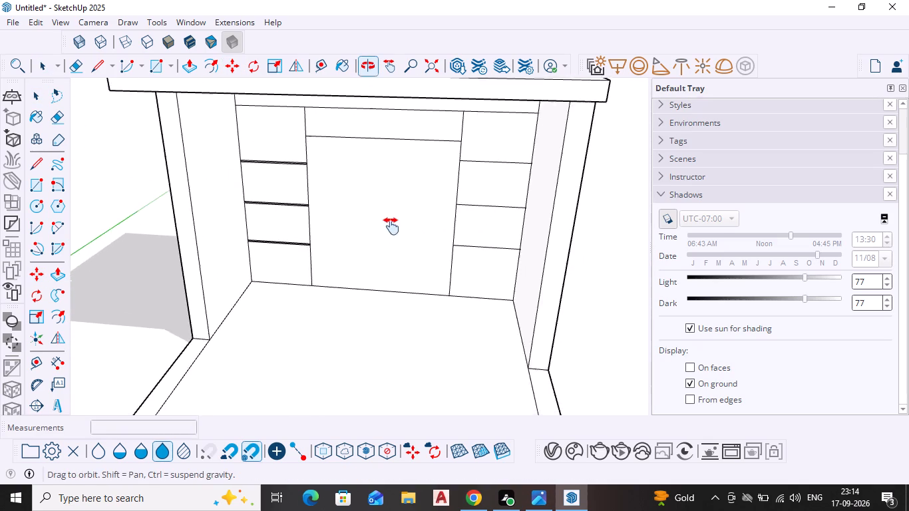
pyautogui.keyDown('shift'); pyautogui.moveTo(391, 226); pyautogui.dragTo(386, 218, button='middle'); pyautogui.keyUp('shift')
pyautogui.scroll(12, 253, 180)
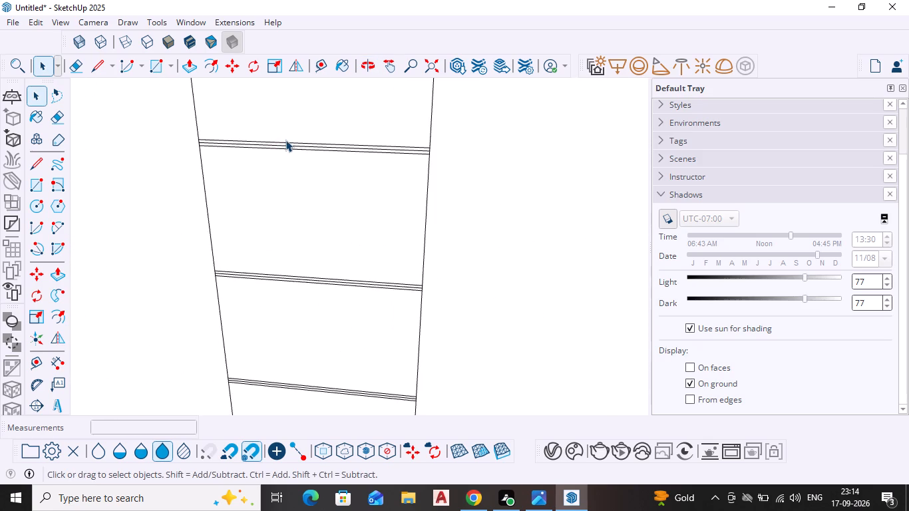
pyautogui.scroll(4, 285, 140)
pyautogui.scroll(-13, 431, 194)
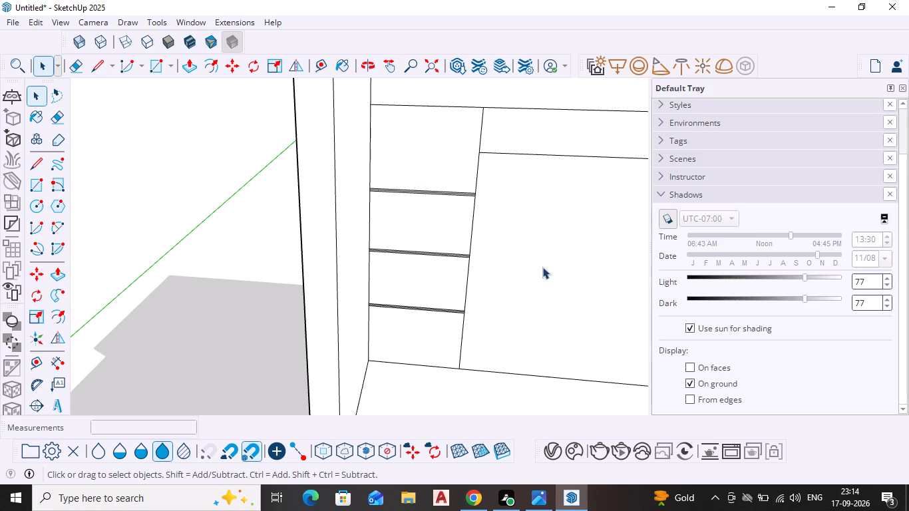
pyautogui.scroll(13, 366, 183)
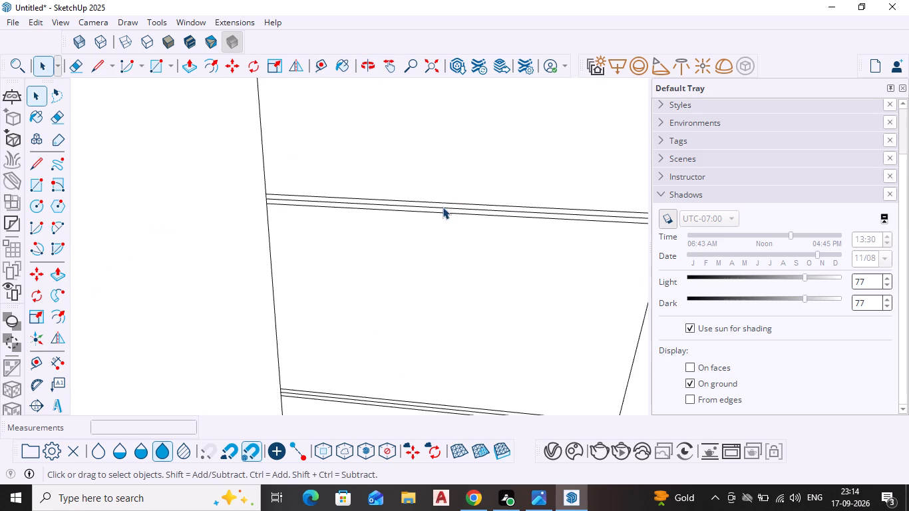
pyautogui.click(443, 207)
pyautogui.press('Delete')
# Delete the middle line of the second three-line shelf set in the left panel.
pyautogui.scroll(-3, 434, 296)
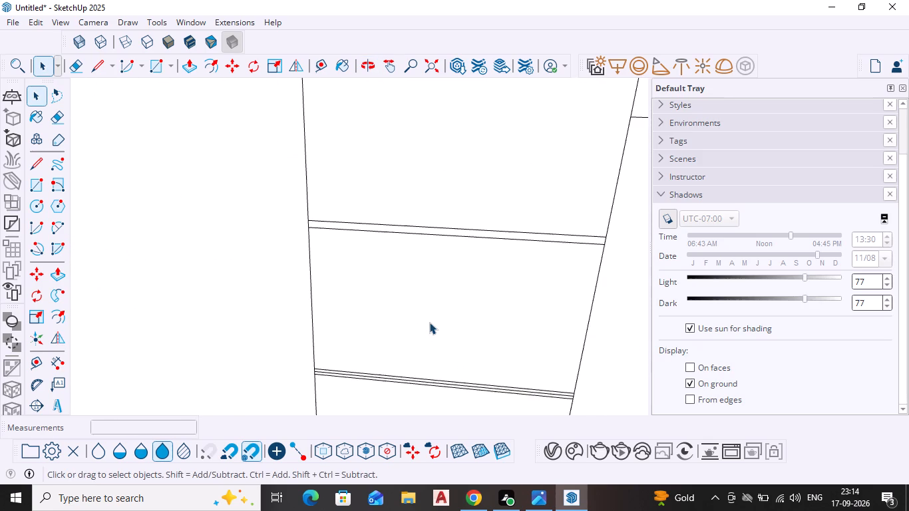
pyautogui.keyDown('shift'); pyautogui.moveTo(429, 331); pyautogui.dragTo(402, 189, button='middle'); pyautogui.keyUp('shift')
pyautogui.scroll(7, 395, 271)
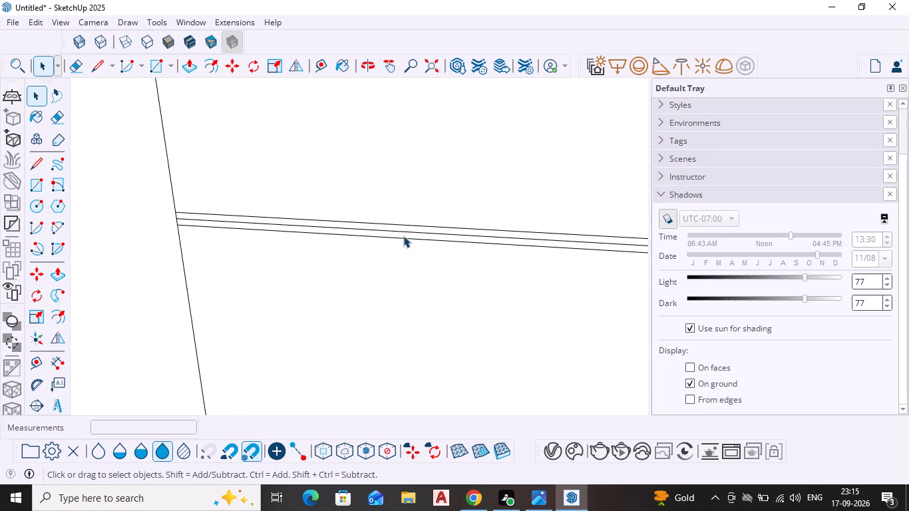
pyautogui.click(406, 230)
pyautogui.press('Delete')
# Delete the middle line of the lowest three-line shelf set in the left panel.
pyautogui.scroll(-2, 410, 244)
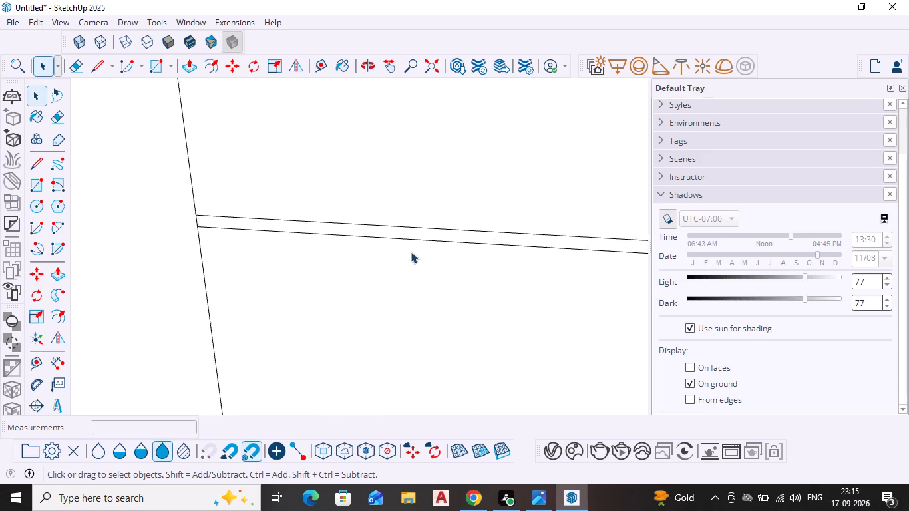
pyautogui.scroll(-11, 411, 252)
pyautogui.keyDown('shift'); pyautogui.moveTo(424, 326); pyautogui.dragTo(388, 281, button='middle'); pyautogui.keyUp('shift')
pyautogui.scroll(4, 361, 321)
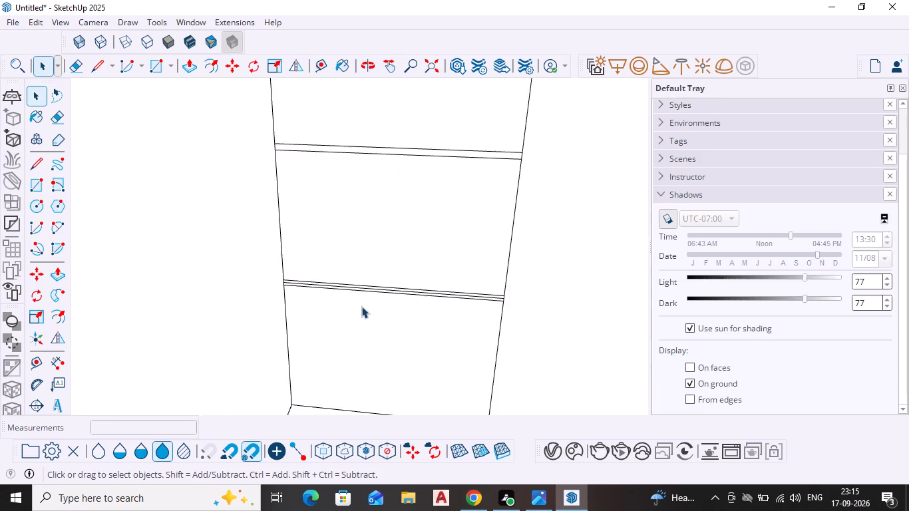
pyautogui.scroll(8, 361, 306)
pyautogui.click(370, 287)
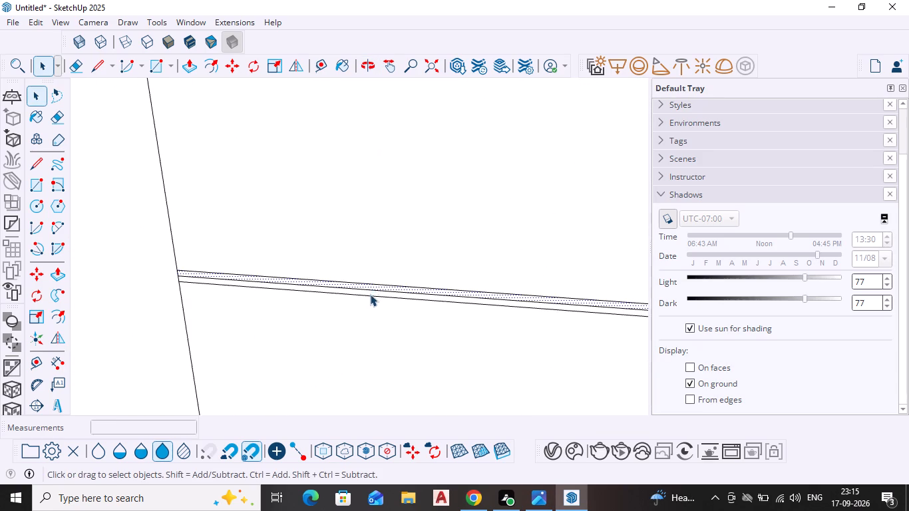
pyautogui.click(376, 289)
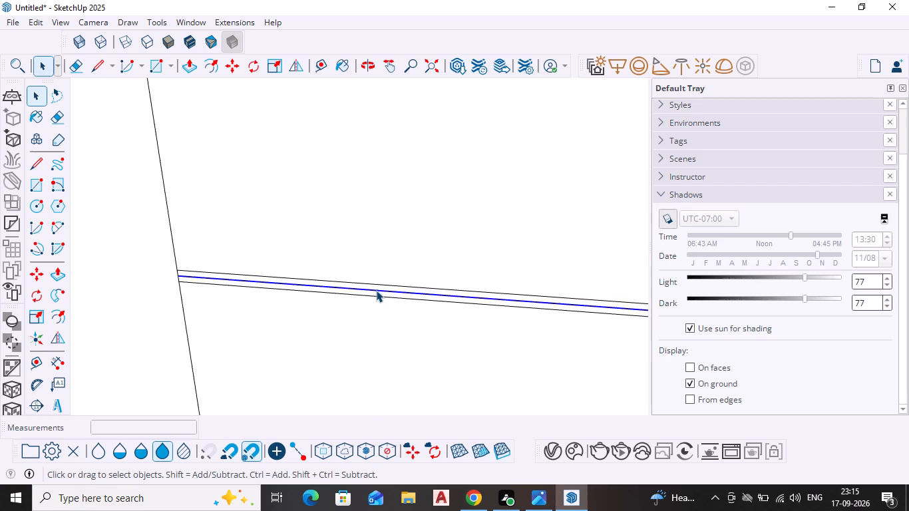
pyautogui.press('Delete')
# Copy the uppermost dividing line in the back wall's right panel 0.5" sideways along its own direction.
pyautogui.scroll(-18, 388, 283)
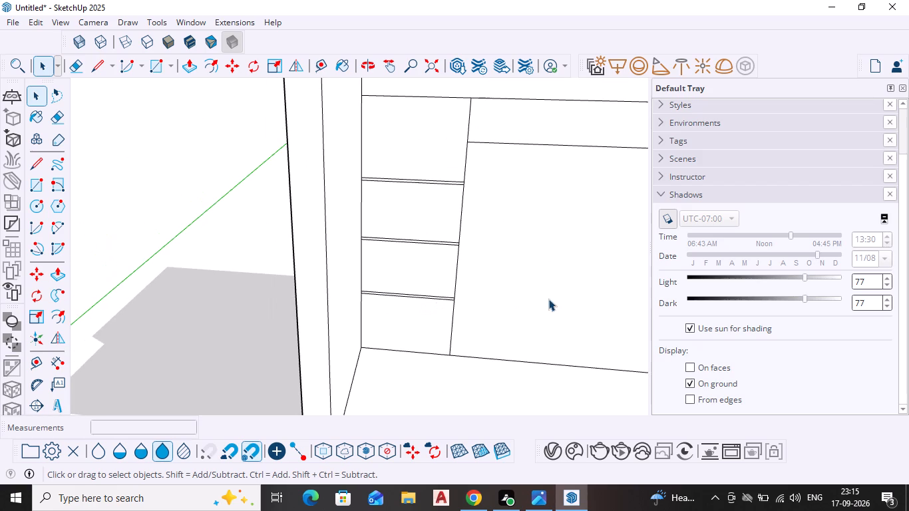
pyautogui.keyDown('shift'); pyautogui.moveTo(542, 294); pyautogui.dragTo(259, 315, button='middle'); pyautogui.keyUp('shift')
pyautogui.scroll(6, 429, 223)
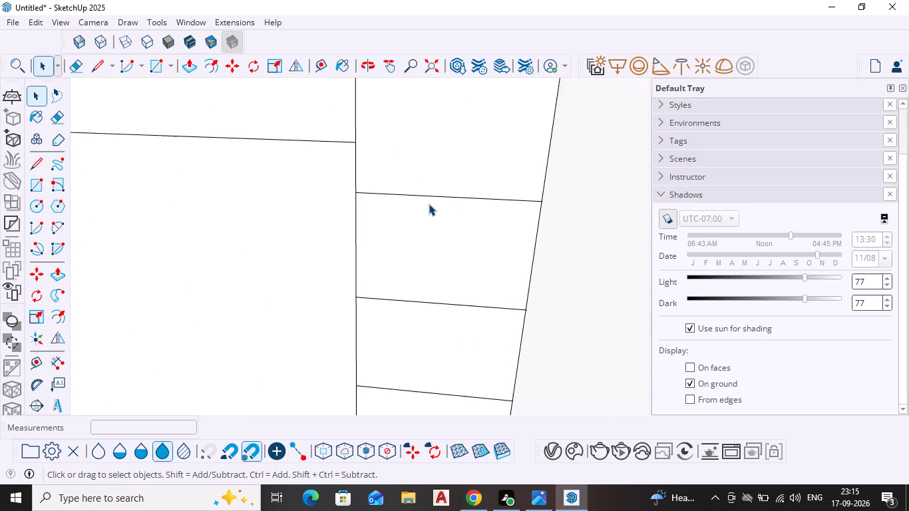
pyautogui.scroll(2, 429, 204)
pyautogui.click(433, 194)
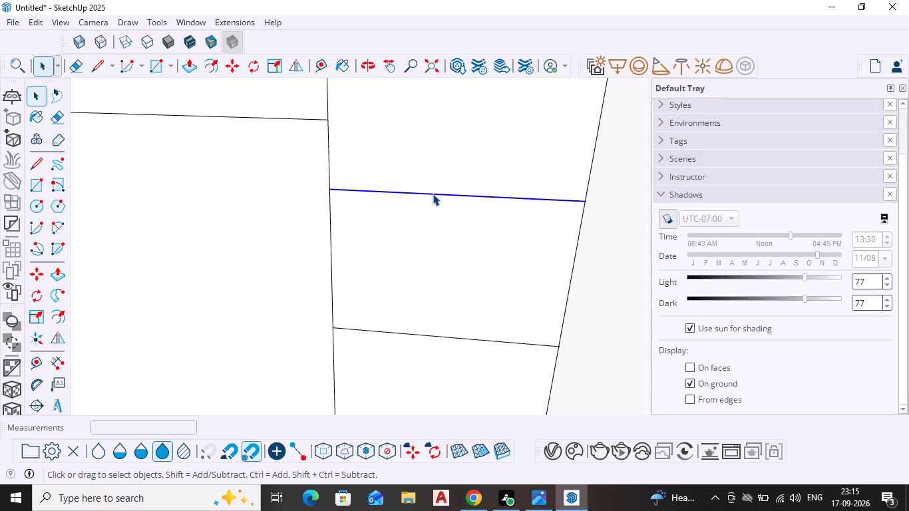
pyautogui.press('m')
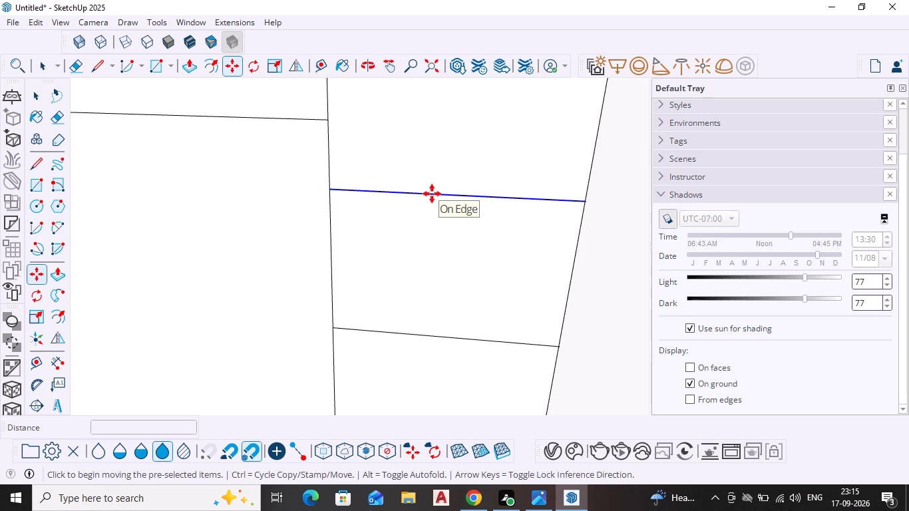
pyautogui.click(327, 188)
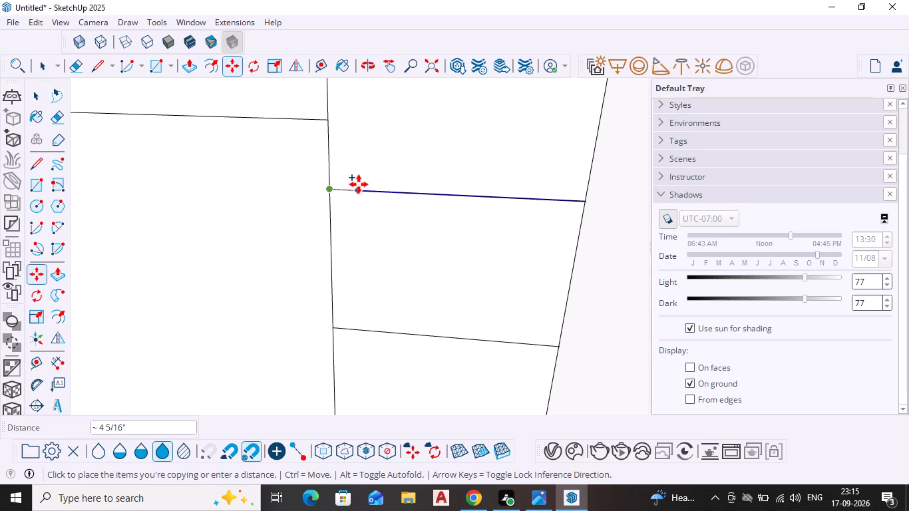
pyautogui.write('0.5')
pyautogui.hotkey('shift', '"')
pyautogui.press('Return')
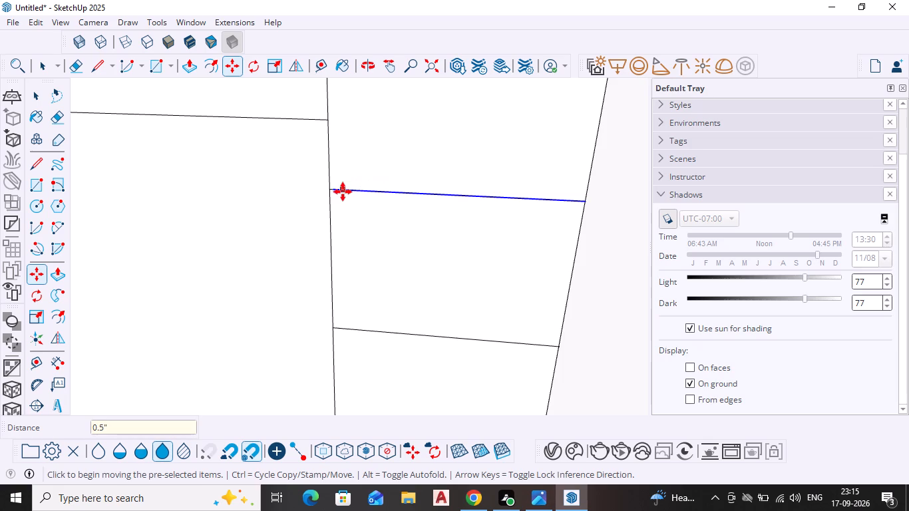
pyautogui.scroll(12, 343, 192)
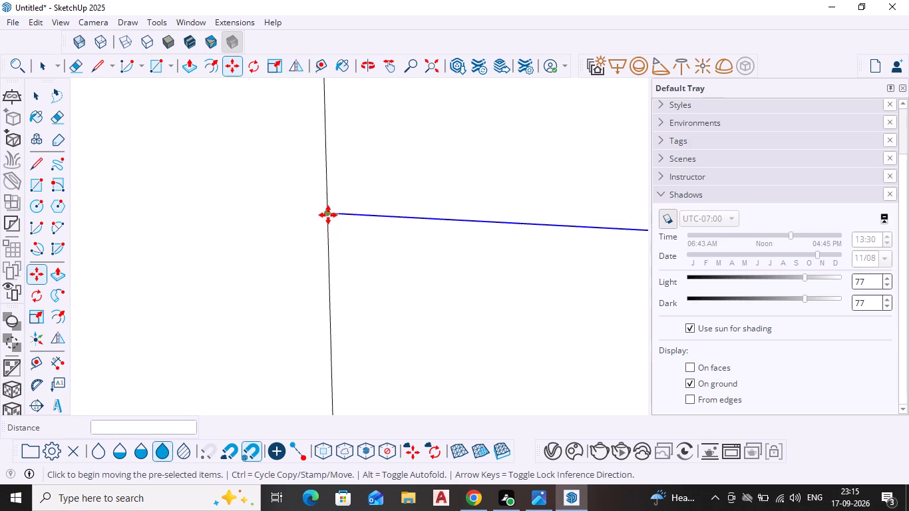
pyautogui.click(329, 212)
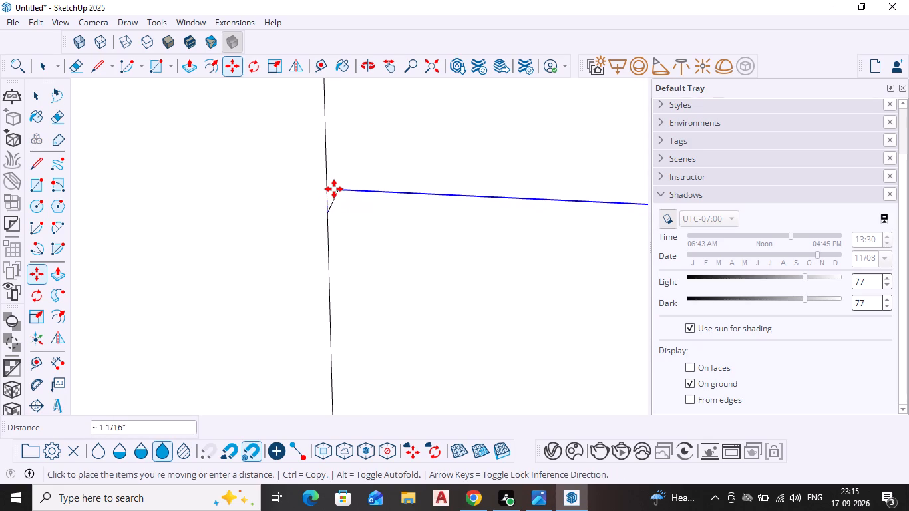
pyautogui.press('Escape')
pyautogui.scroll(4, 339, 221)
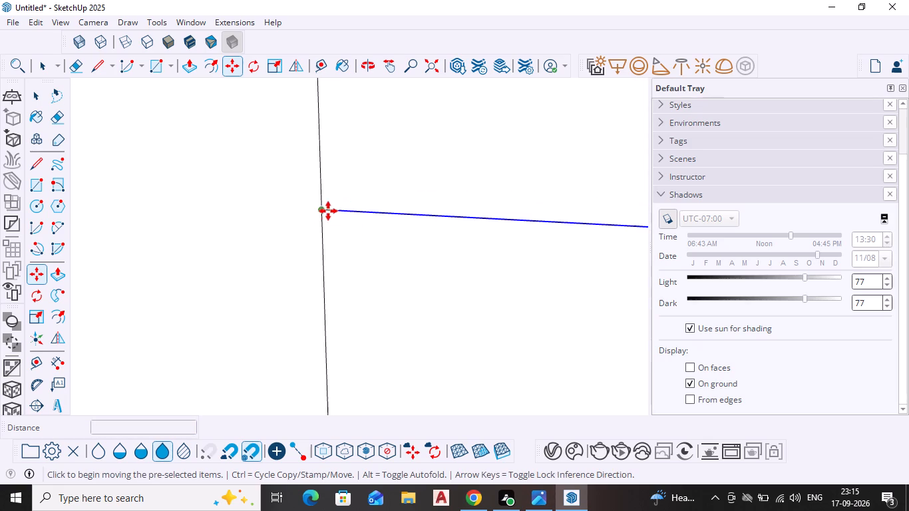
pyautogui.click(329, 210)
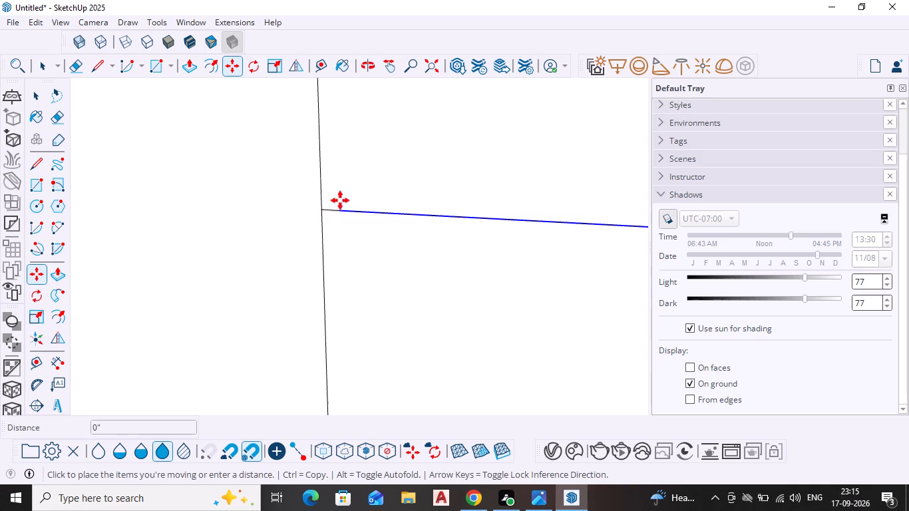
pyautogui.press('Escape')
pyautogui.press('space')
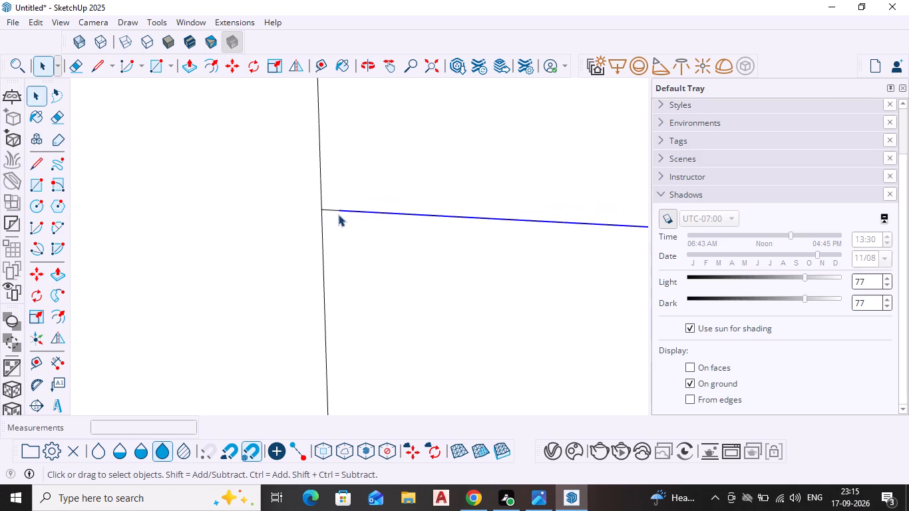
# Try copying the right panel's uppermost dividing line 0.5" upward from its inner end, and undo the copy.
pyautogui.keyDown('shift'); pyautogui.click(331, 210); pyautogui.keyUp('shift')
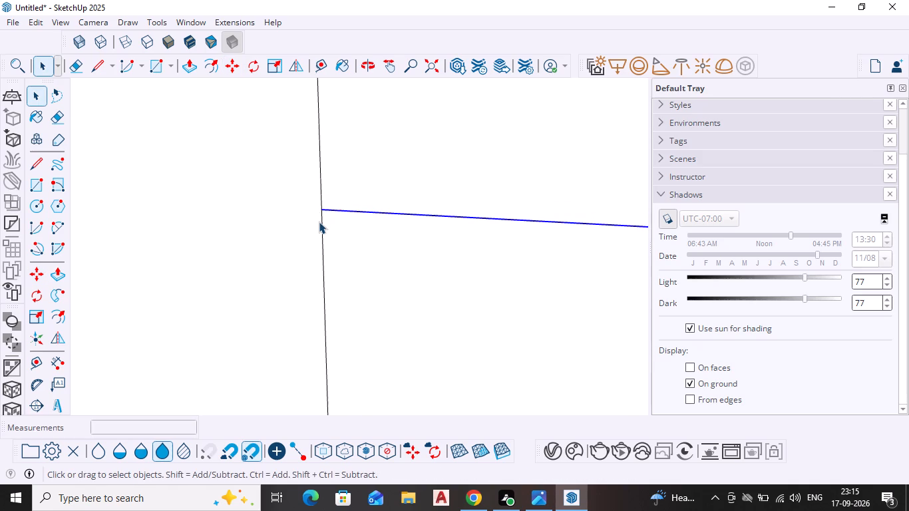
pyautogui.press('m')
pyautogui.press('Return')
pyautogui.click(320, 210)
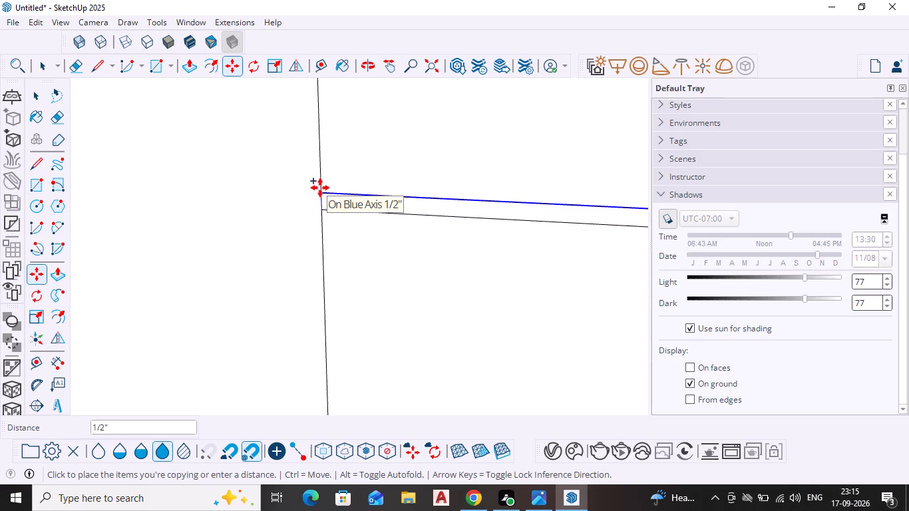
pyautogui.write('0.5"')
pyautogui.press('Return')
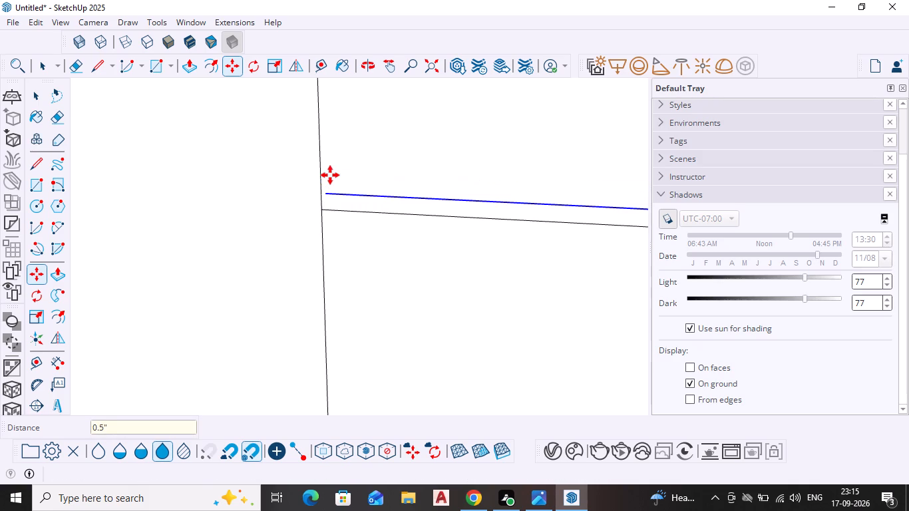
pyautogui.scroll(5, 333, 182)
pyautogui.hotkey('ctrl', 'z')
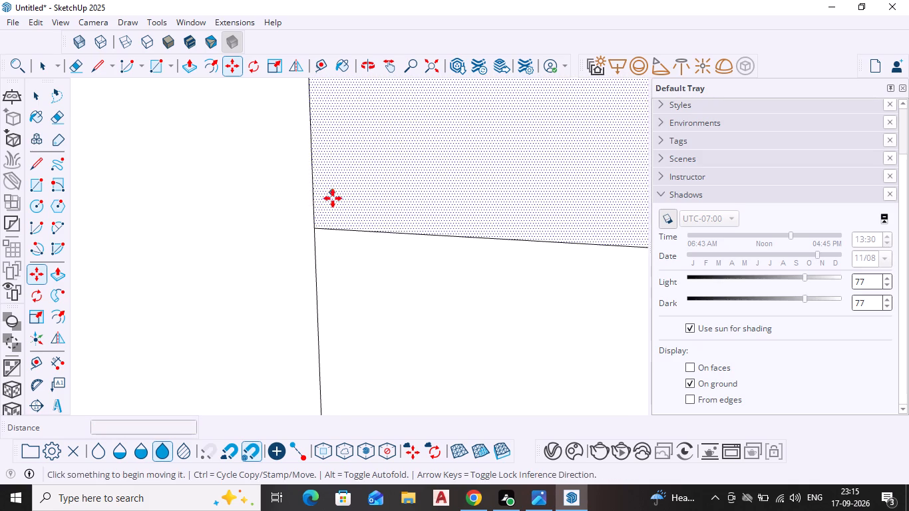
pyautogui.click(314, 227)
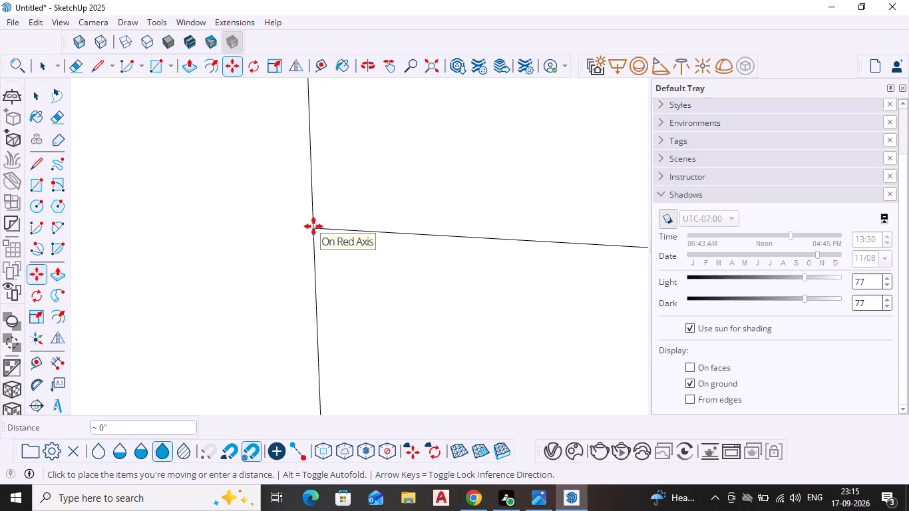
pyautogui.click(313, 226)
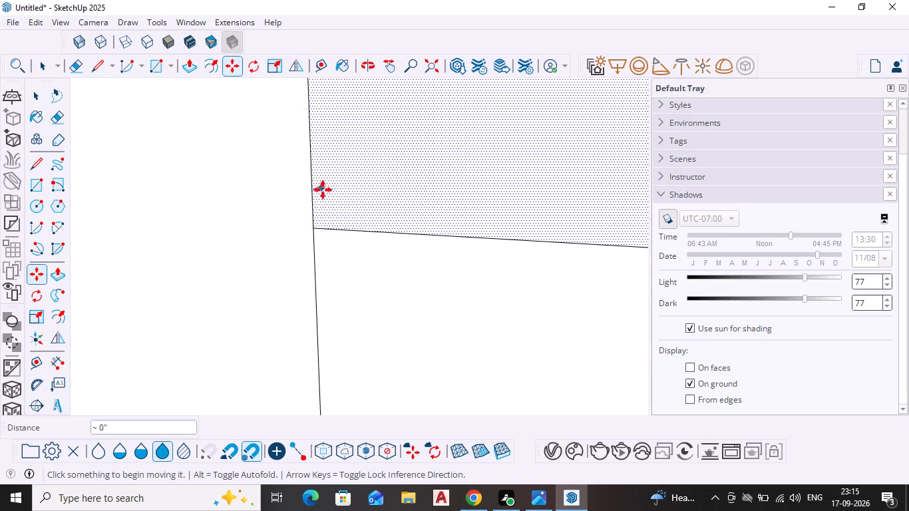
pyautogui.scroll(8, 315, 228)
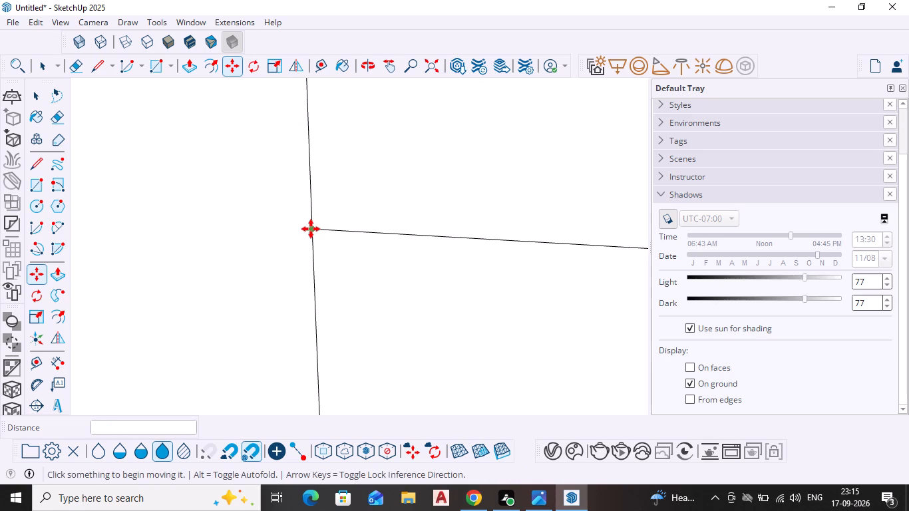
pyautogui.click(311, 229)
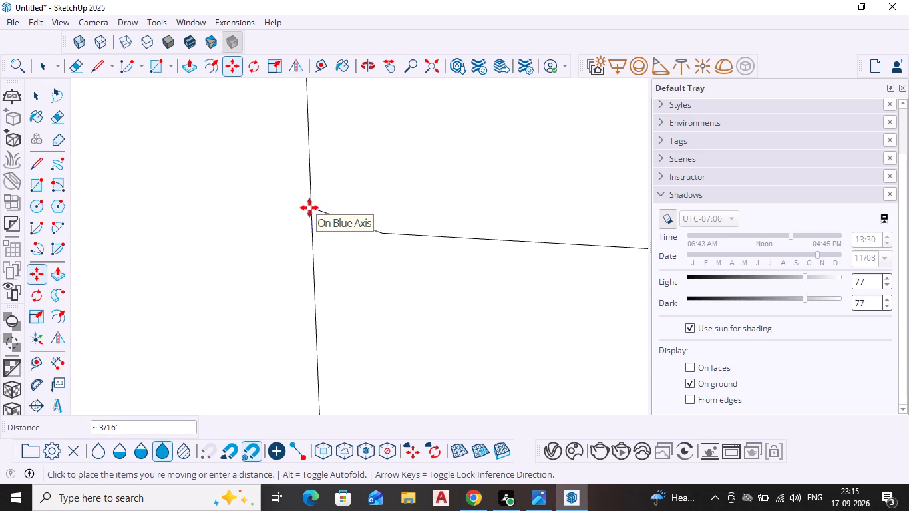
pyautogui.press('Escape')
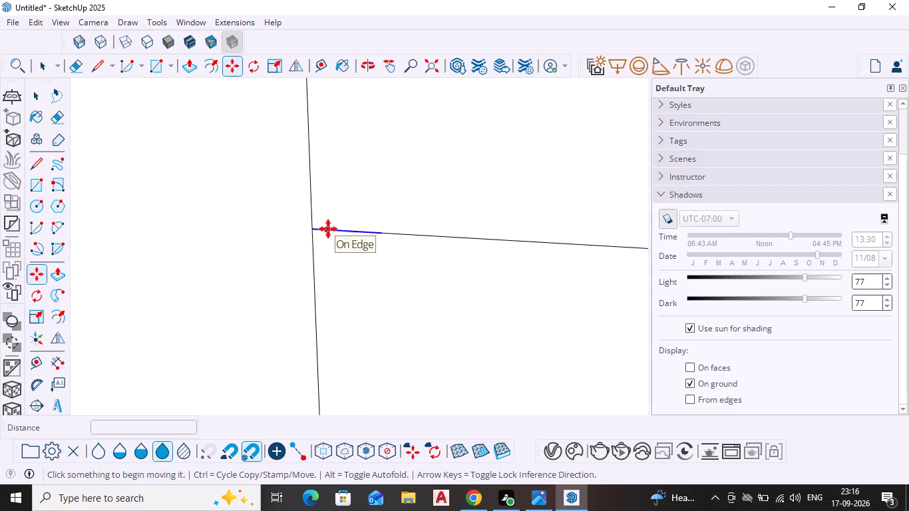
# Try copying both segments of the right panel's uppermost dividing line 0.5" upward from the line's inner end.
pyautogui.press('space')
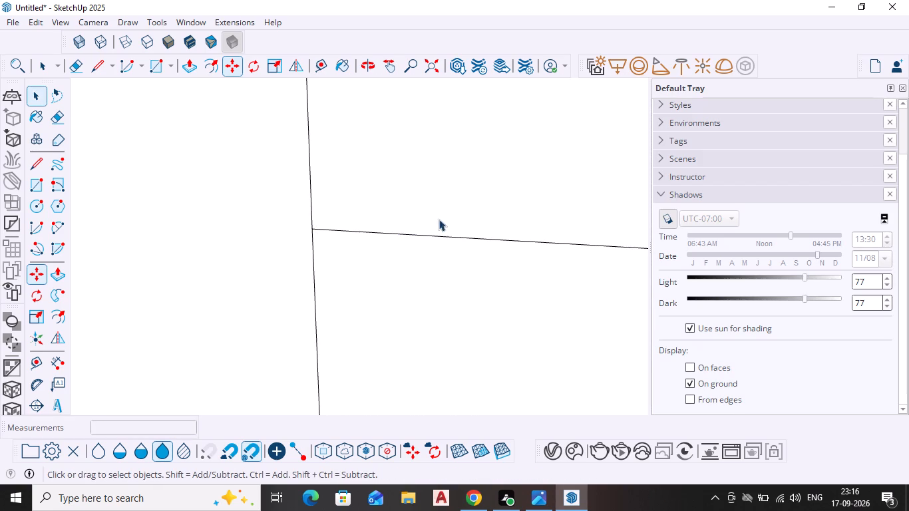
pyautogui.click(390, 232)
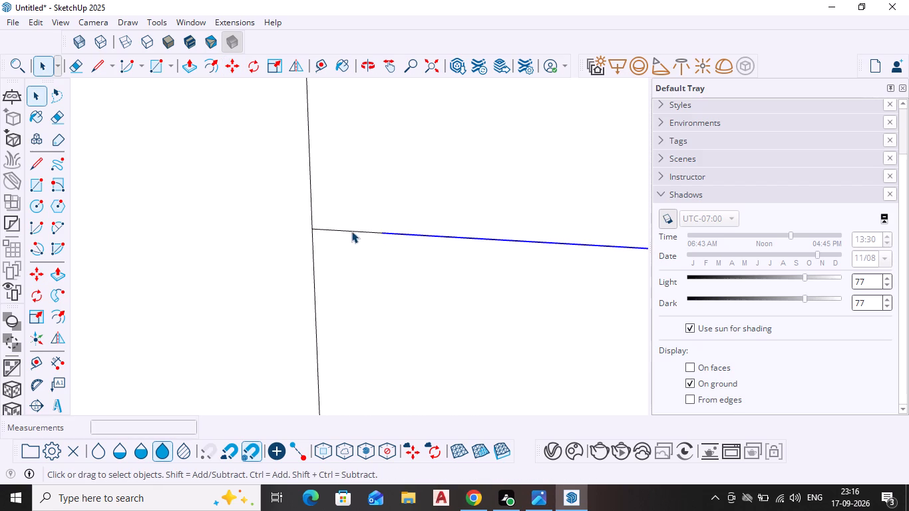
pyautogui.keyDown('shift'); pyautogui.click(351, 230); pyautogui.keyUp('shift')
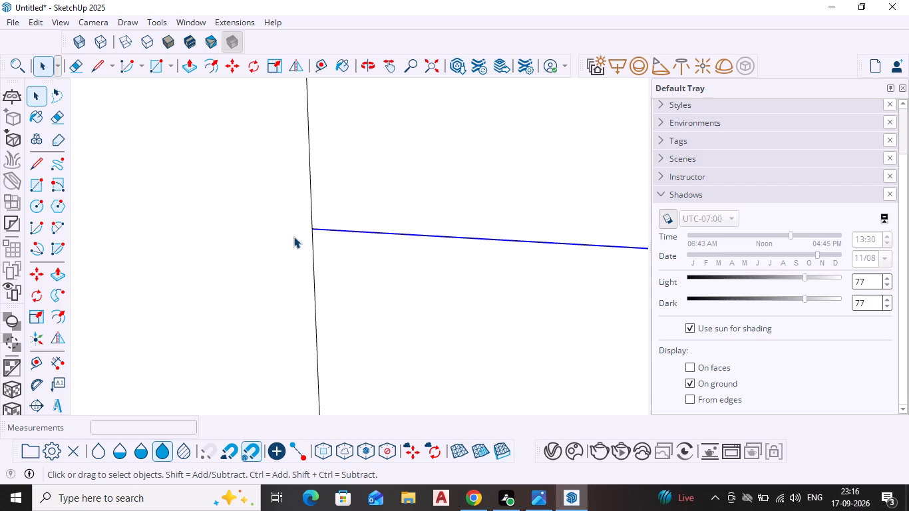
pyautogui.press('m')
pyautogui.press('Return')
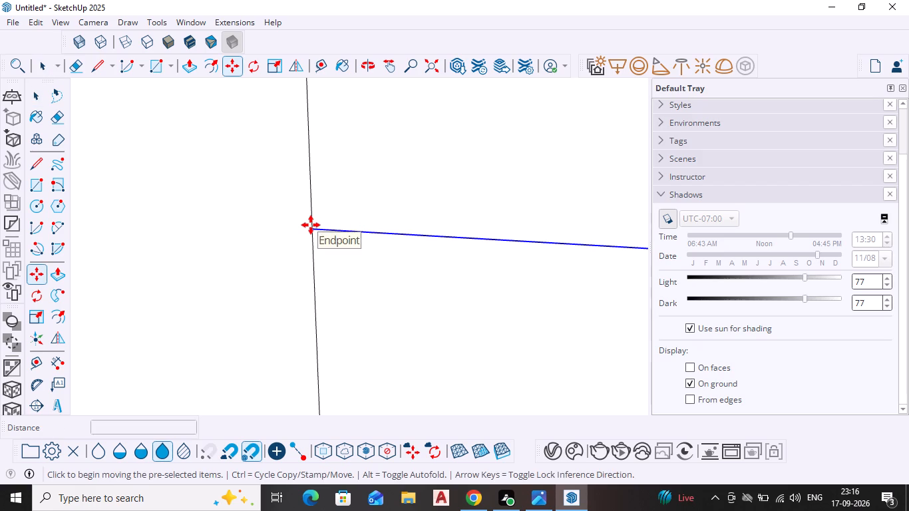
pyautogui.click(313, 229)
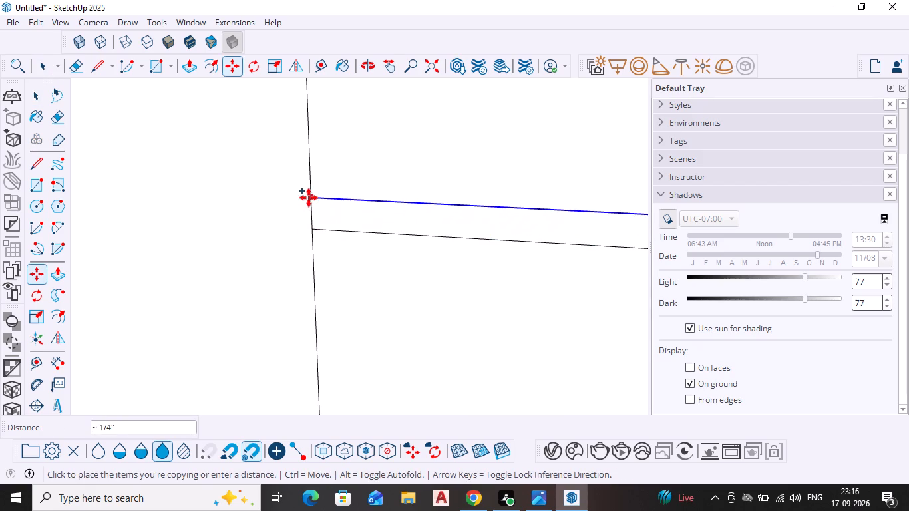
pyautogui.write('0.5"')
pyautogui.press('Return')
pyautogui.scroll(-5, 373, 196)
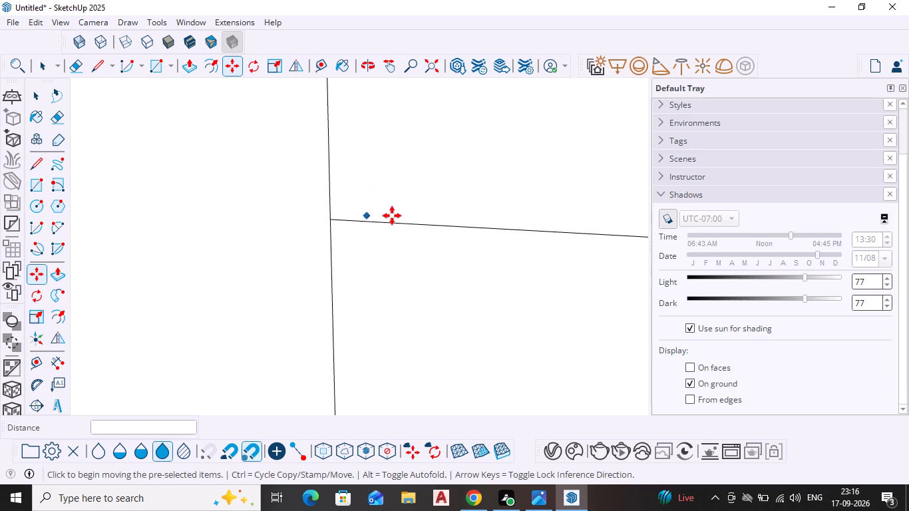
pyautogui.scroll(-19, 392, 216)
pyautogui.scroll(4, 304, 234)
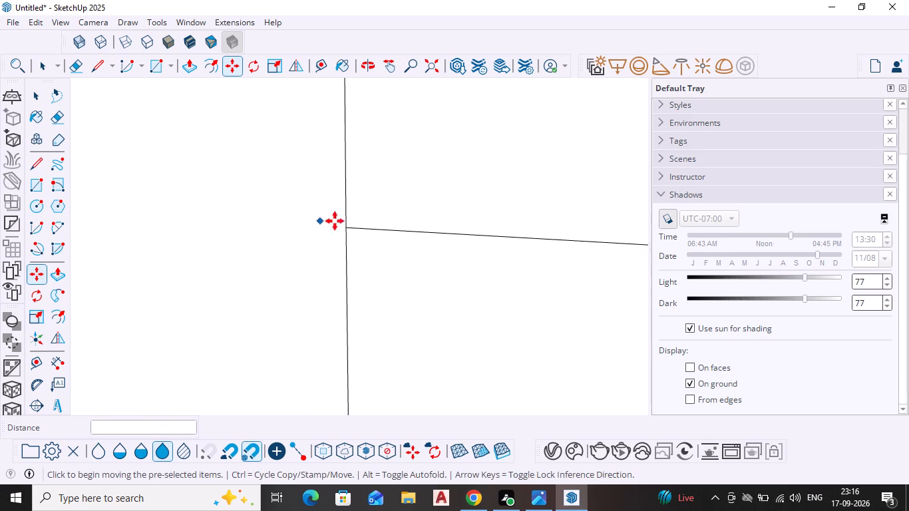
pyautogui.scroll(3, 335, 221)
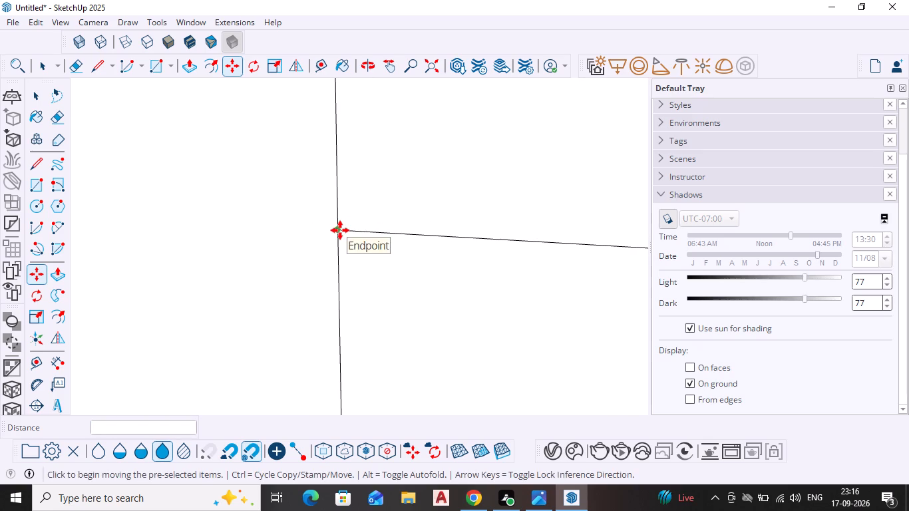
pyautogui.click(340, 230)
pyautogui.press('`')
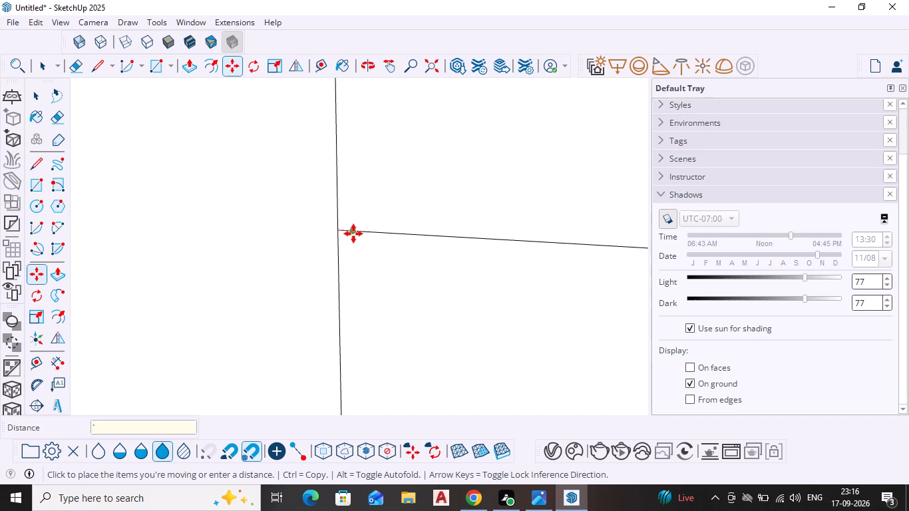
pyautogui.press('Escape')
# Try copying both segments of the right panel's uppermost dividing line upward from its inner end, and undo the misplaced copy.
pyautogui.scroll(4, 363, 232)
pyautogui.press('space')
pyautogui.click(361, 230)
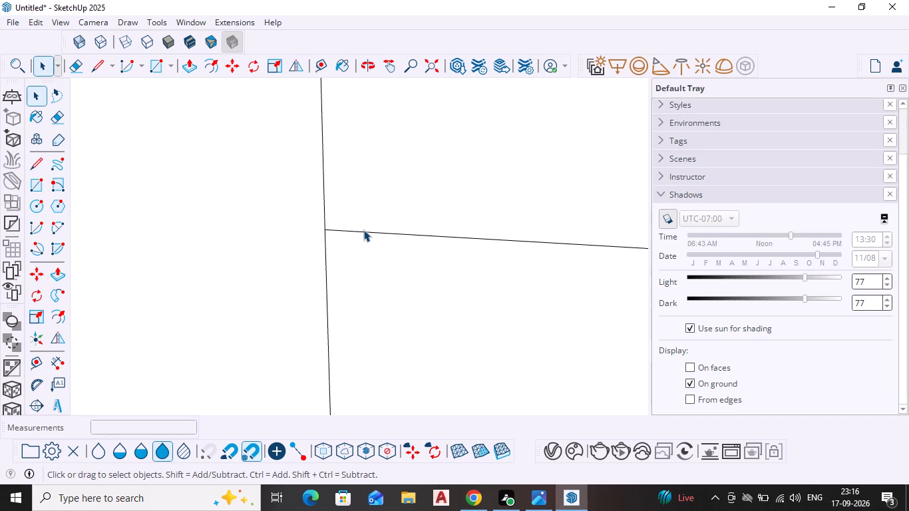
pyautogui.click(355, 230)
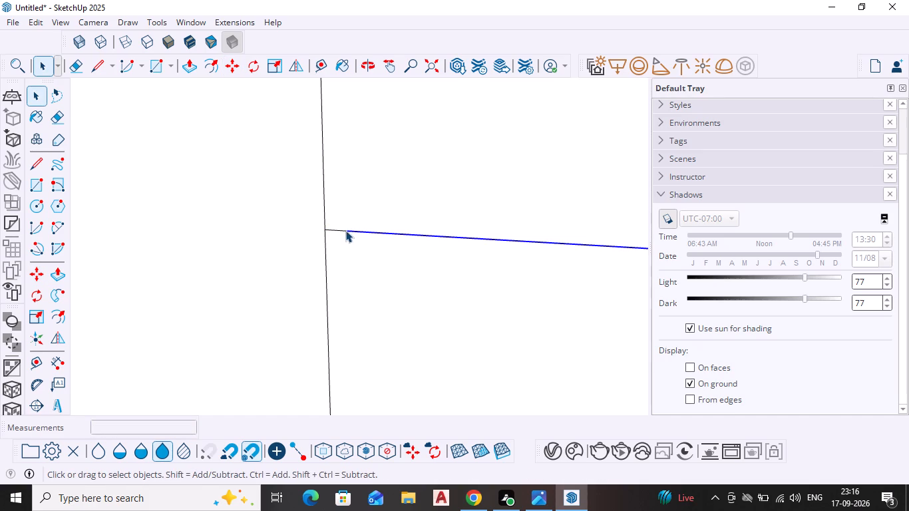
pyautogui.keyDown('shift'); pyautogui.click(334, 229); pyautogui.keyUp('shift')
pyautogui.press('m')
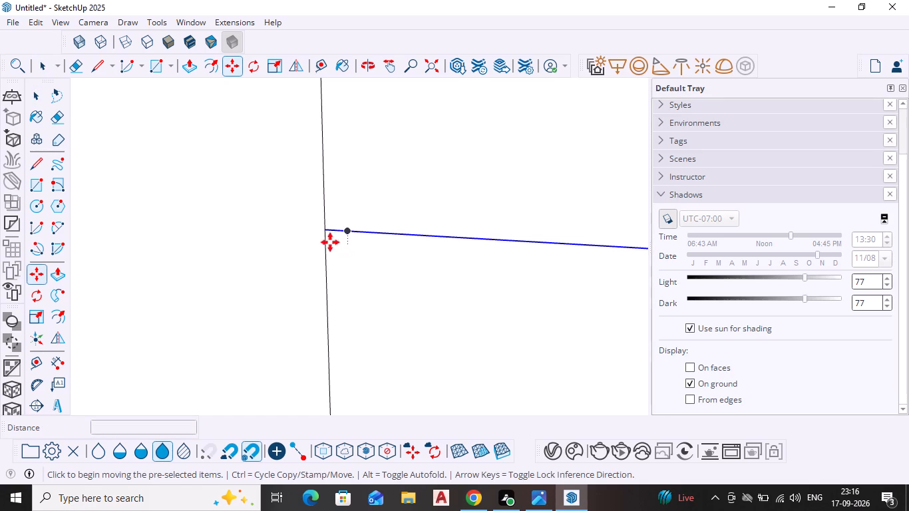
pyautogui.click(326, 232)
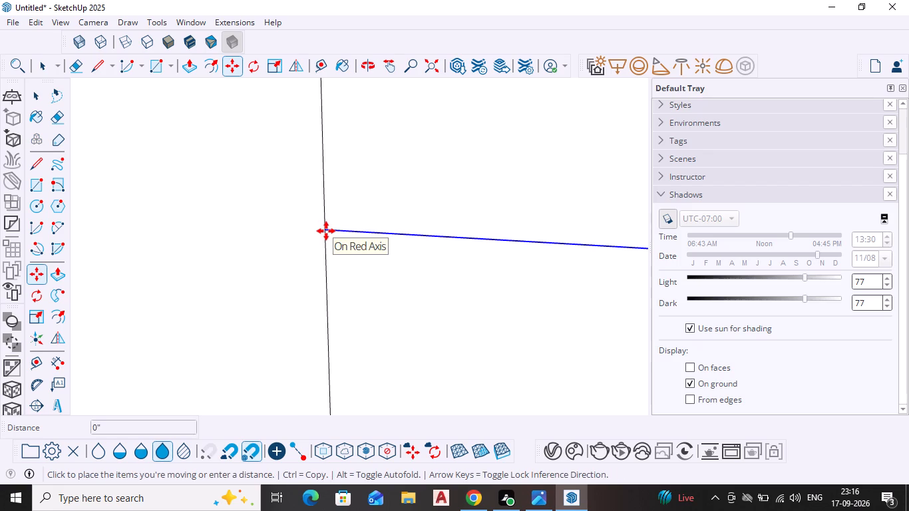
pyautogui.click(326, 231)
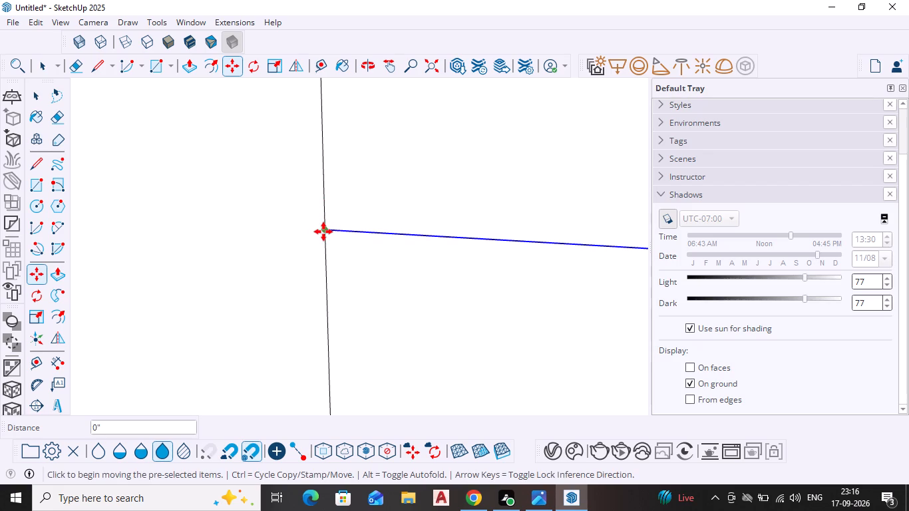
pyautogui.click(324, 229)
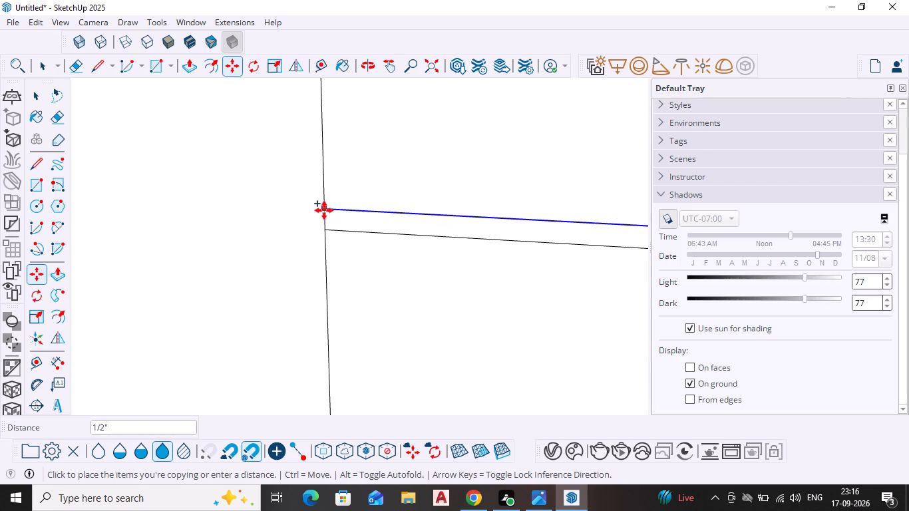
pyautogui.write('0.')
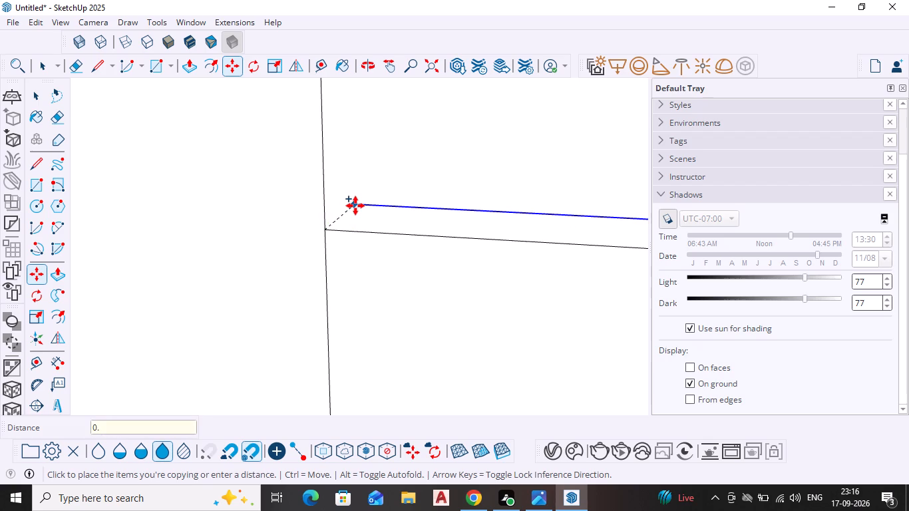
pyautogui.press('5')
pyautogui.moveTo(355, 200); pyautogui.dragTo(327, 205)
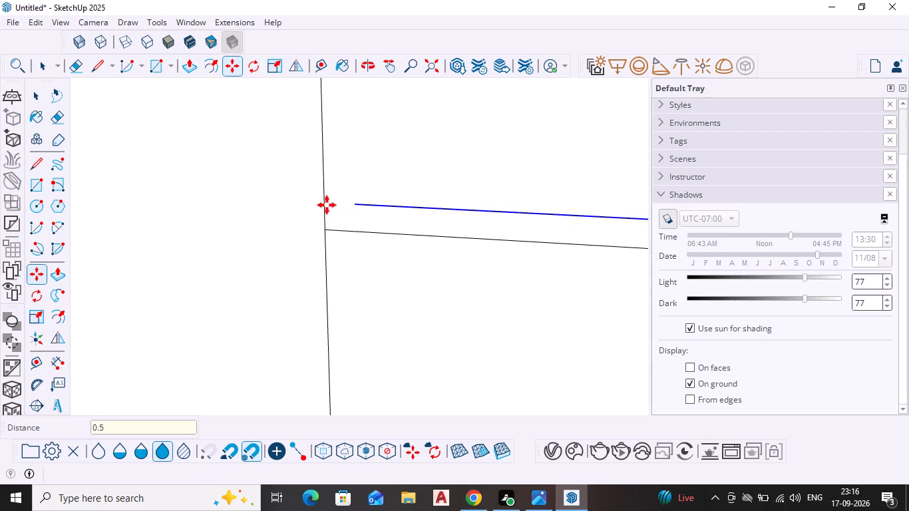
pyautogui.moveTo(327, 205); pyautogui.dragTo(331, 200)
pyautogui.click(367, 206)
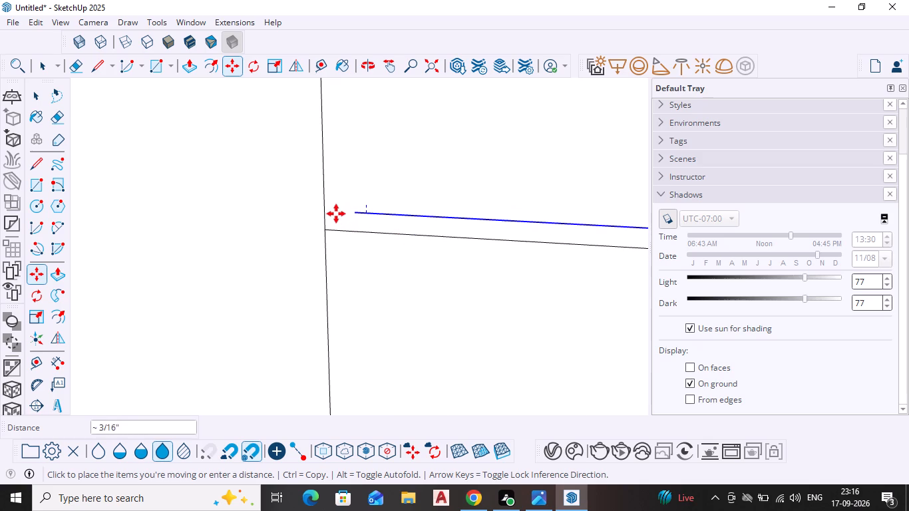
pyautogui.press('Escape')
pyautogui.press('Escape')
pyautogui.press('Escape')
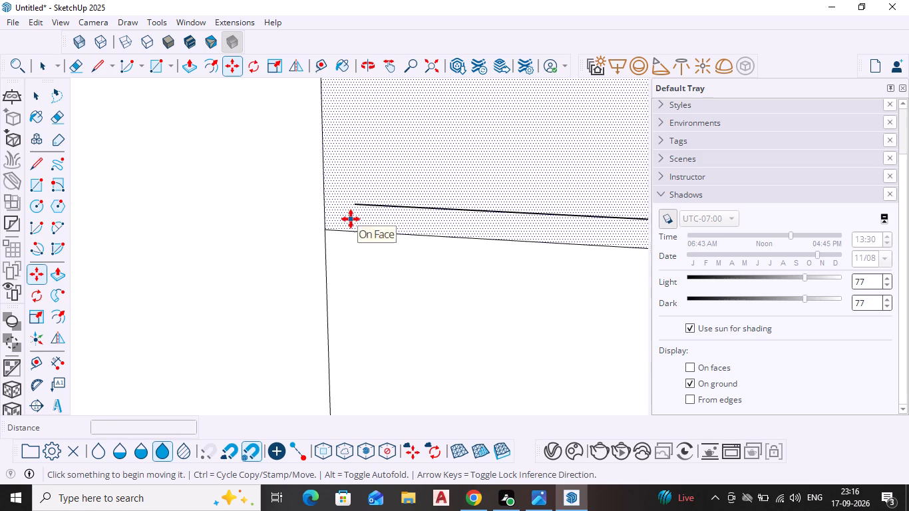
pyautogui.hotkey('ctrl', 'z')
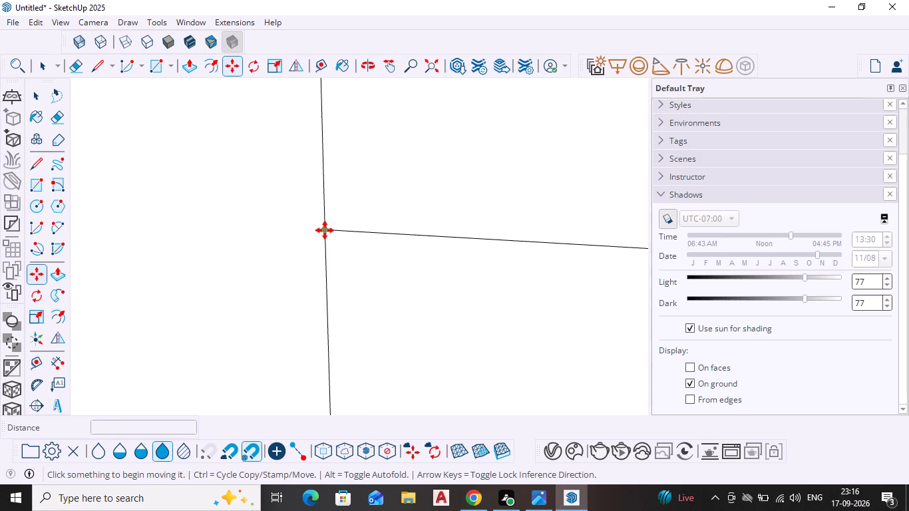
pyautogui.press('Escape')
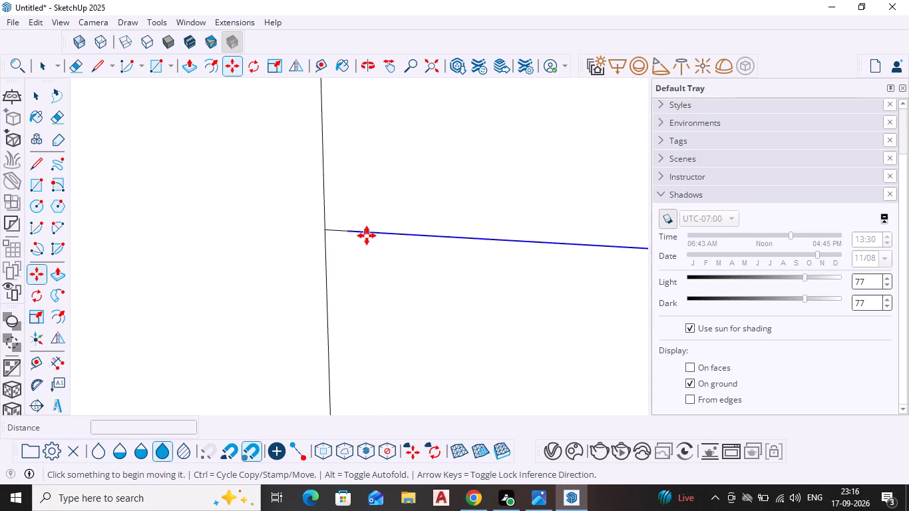
# Copy both segments of the right panel's uppermost dividing line 0.5" upward along the panel's vertical edge.
pyautogui.press('space')
pyautogui.click(349, 230)
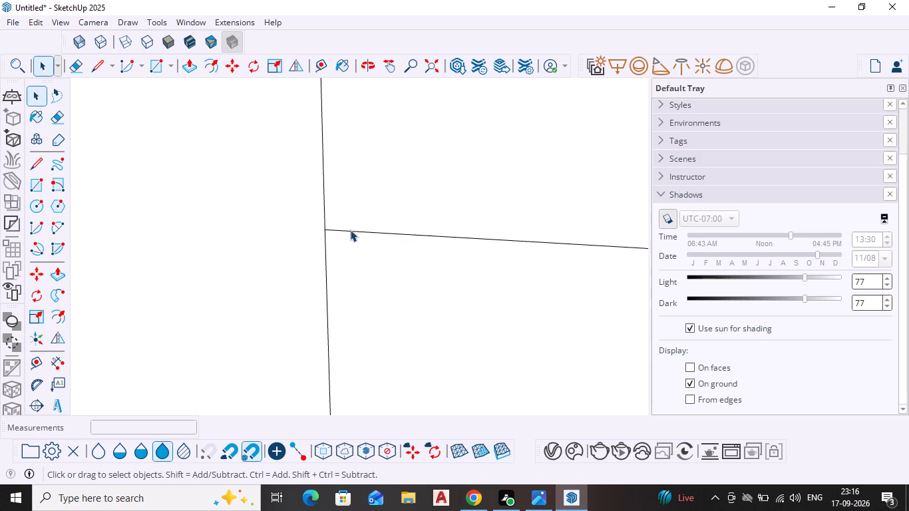
pyautogui.keyDown('shift'); pyautogui.click(337, 230); pyautogui.keyUp('shift')
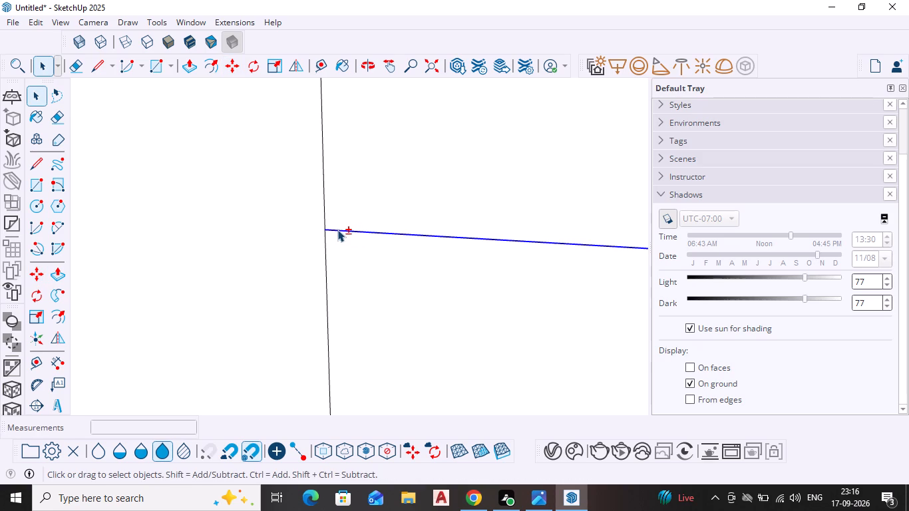
pyautogui.press('m')
pyautogui.press('Return')
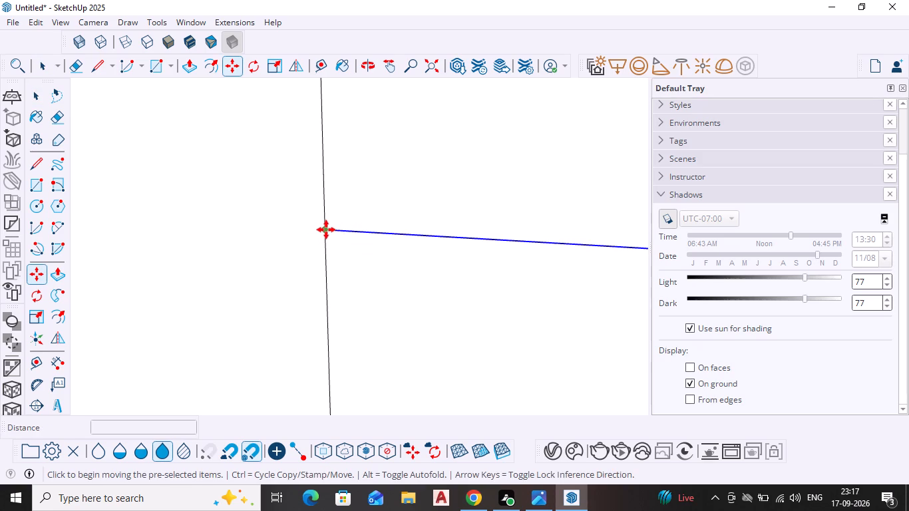
pyautogui.click(326, 230)
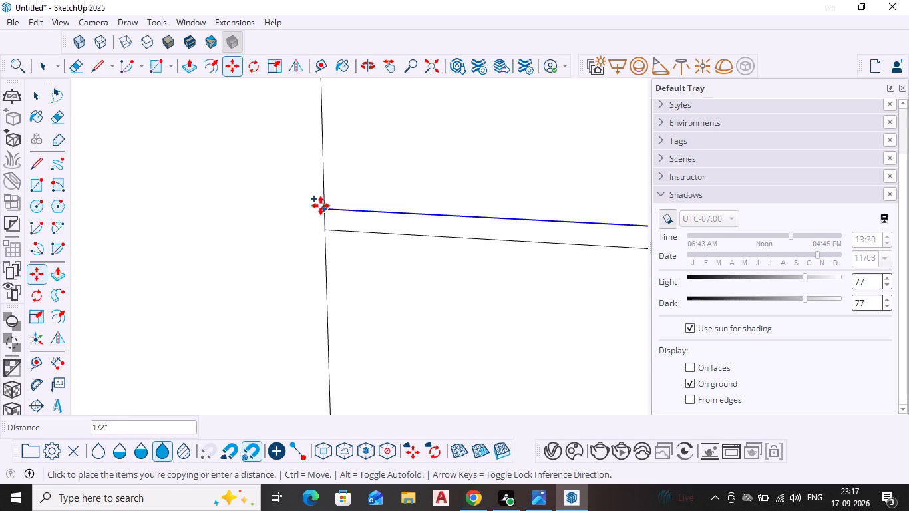
pyautogui.write('0.5"')
pyautogui.press('Return')
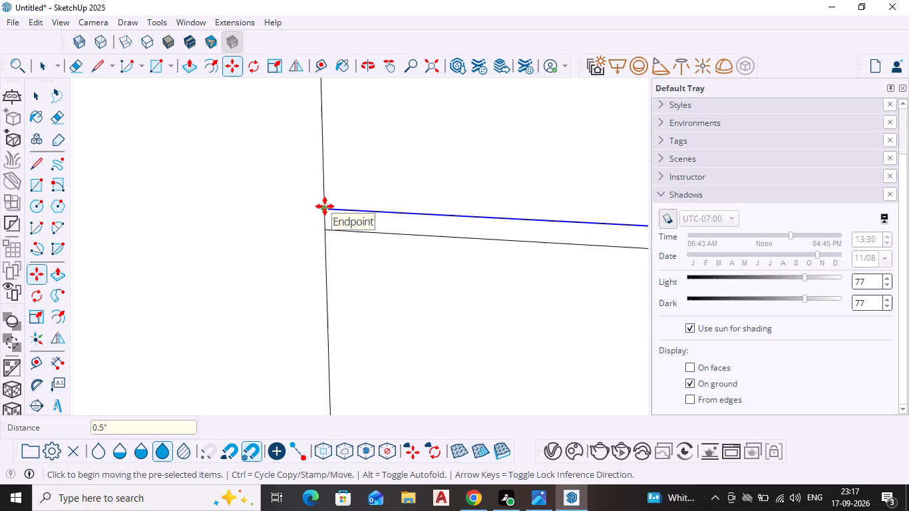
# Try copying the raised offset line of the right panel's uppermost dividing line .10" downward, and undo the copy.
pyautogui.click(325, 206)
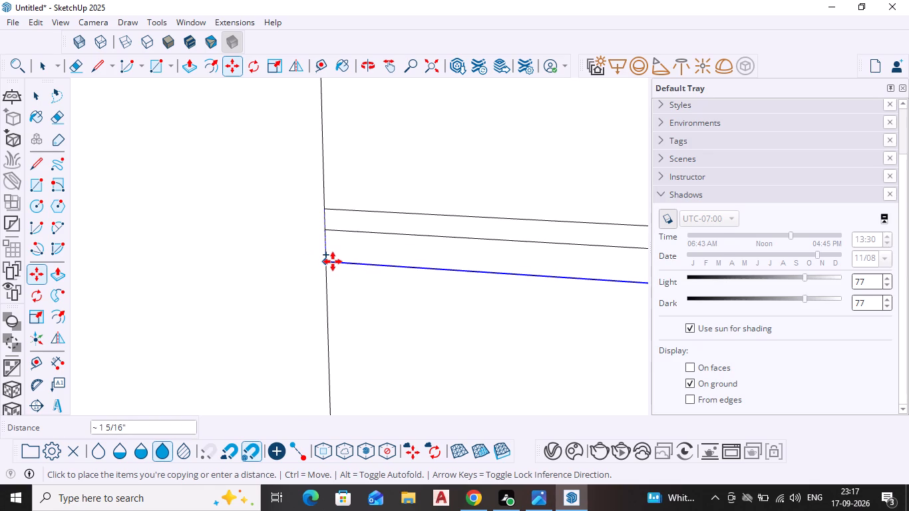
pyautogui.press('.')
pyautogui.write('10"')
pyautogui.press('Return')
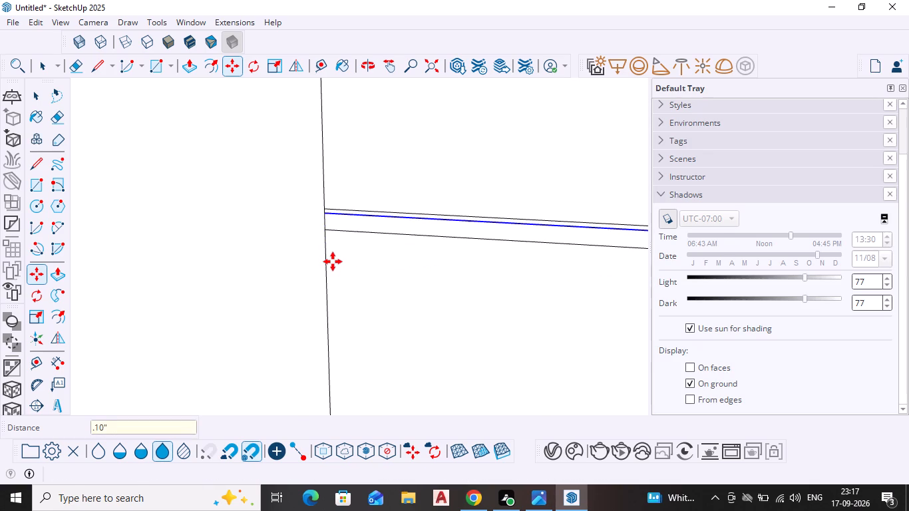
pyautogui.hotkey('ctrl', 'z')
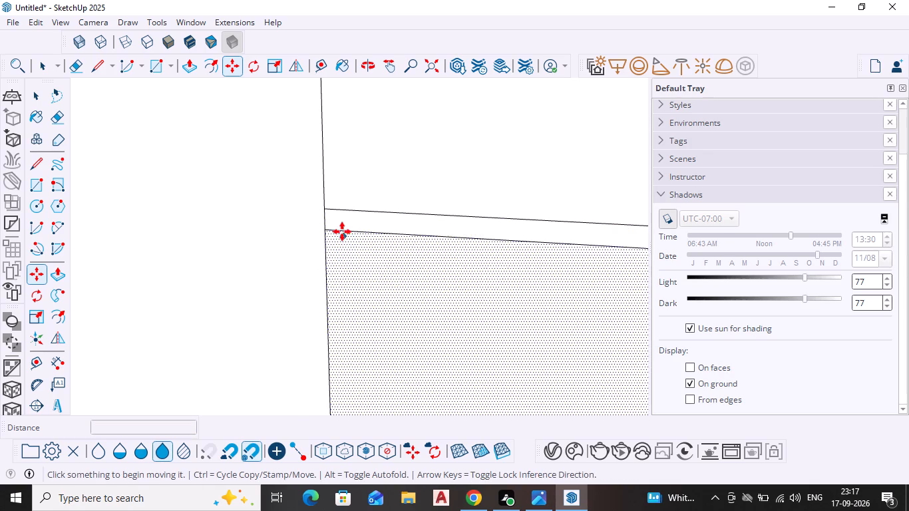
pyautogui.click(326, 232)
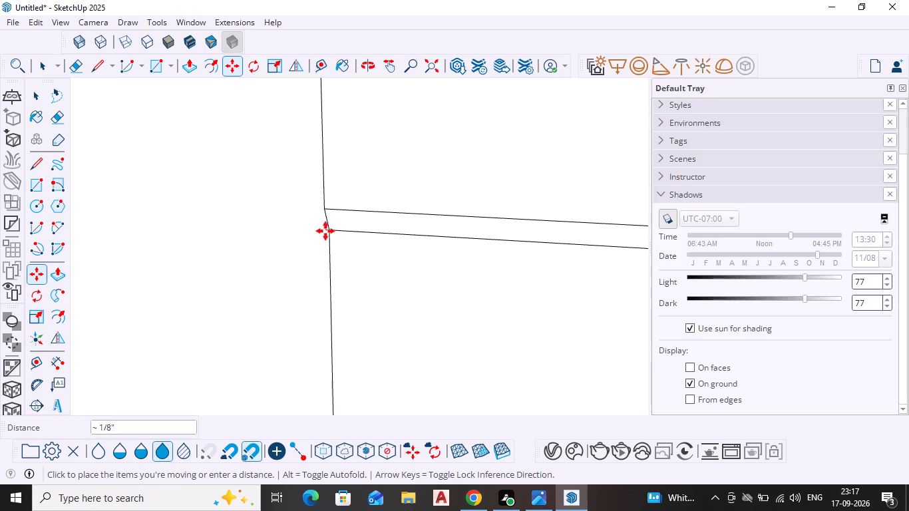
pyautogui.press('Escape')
# Copy both segments of the right panel's uppermost dividing line 0.5" downward along the panel's vertical edge.
pyautogui.press('space')
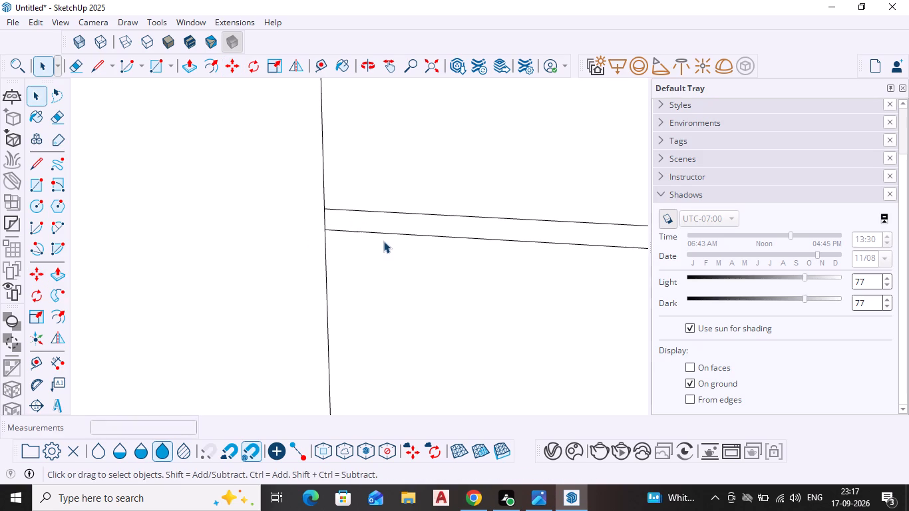
pyautogui.click(383, 232)
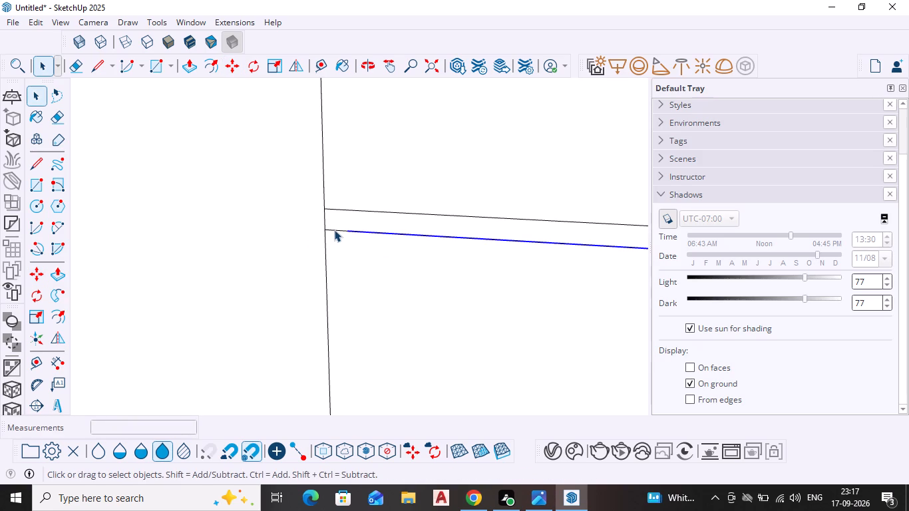
pyautogui.keyDown('shift'); pyautogui.click(334, 230); pyautogui.keyUp('shift')
pyautogui.press('m')
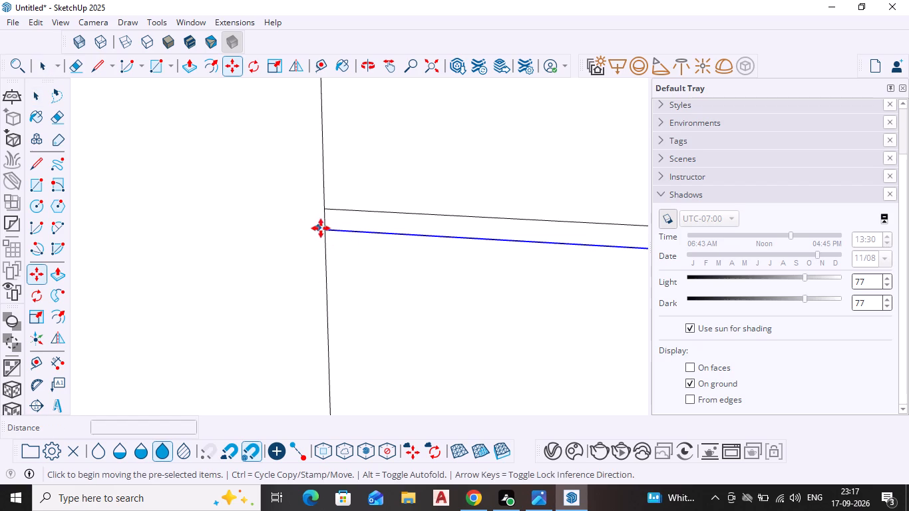
pyautogui.click(324, 230)
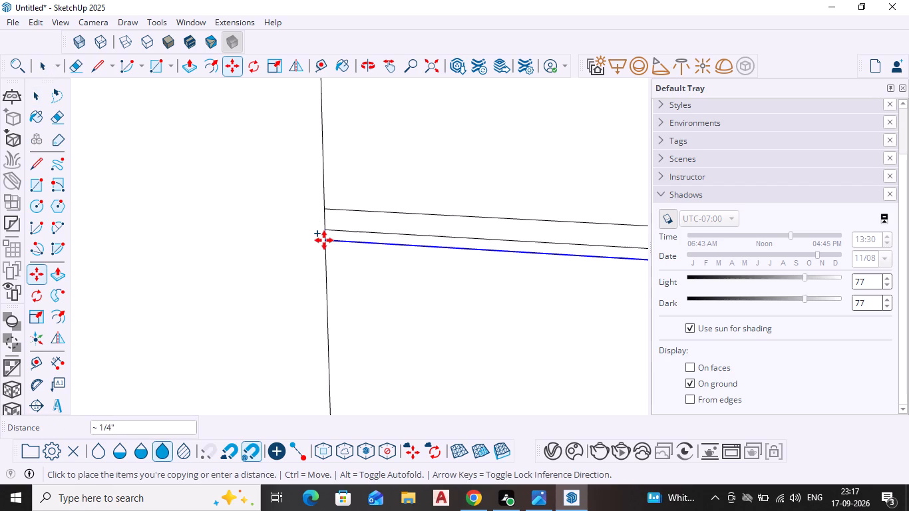
pyautogui.write('0.5')
pyautogui.hotkey('shift', '"')
pyautogui.press('Return')
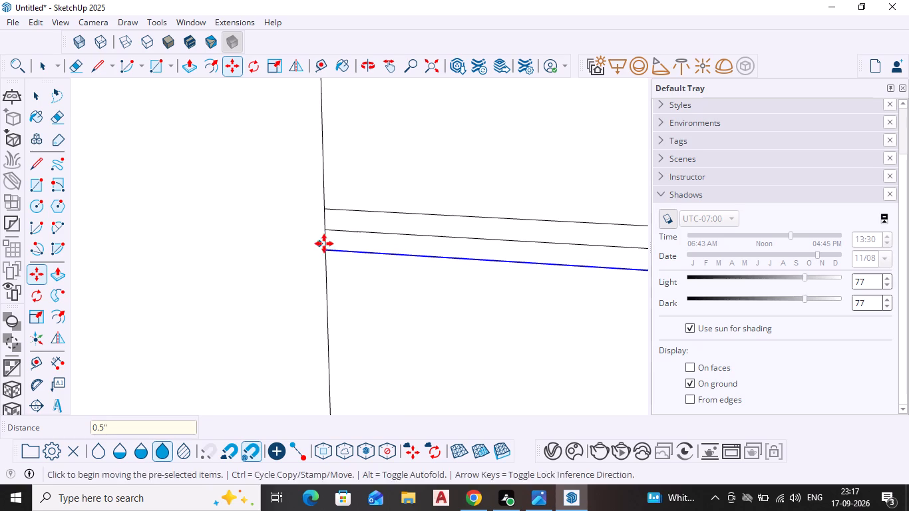
pyautogui.press('Escape')
# Copy the right panel's uppermost dividing line together with both of its offset lines 2' downward onto the next dividing line.
pyautogui.scroll(-2, 408, 255)
pyautogui.scroll(1, 386, 233)
pyautogui.press('space')
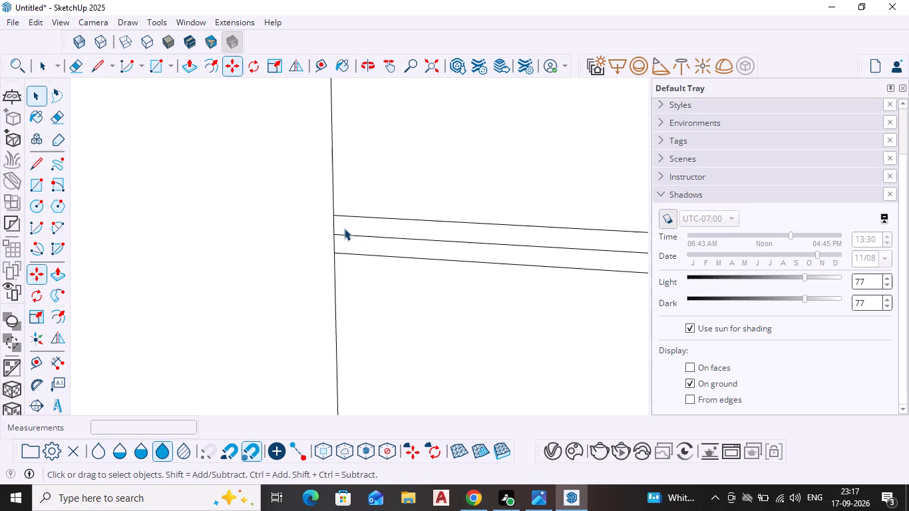
pyautogui.click(349, 233)
pyautogui.click(358, 235)
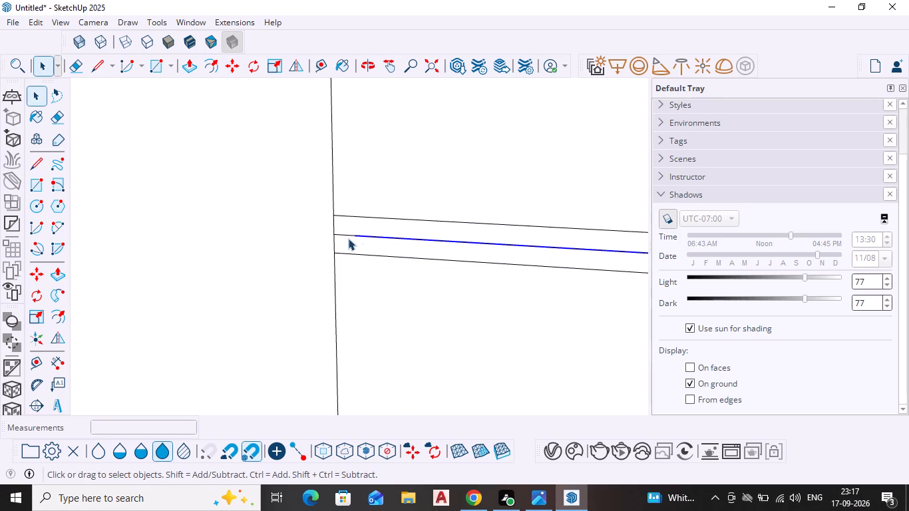
pyautogui.keyDown('shift'); pyautogui.click(338, 234); pyautogui.keyUp('shift')
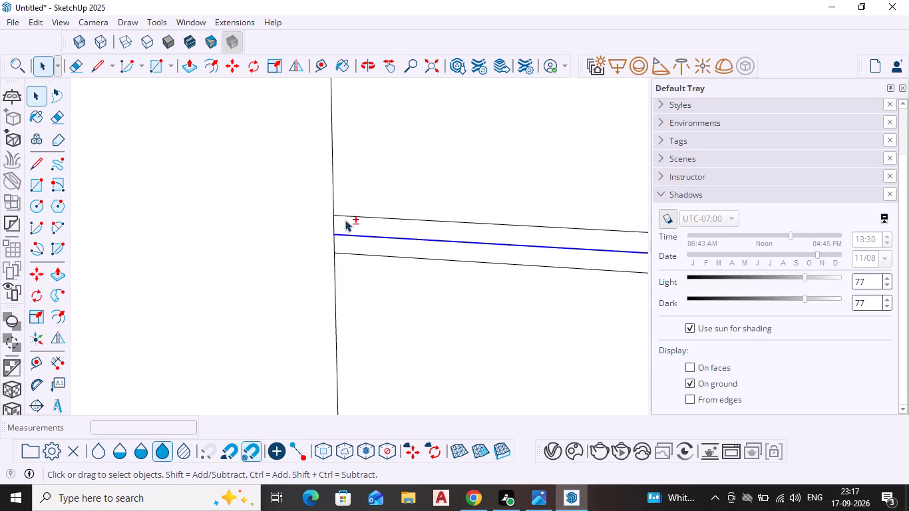
pyautogui.keyDown('shift'); pyautogui.click(345, 214); pyautogui.keyUp('shift')
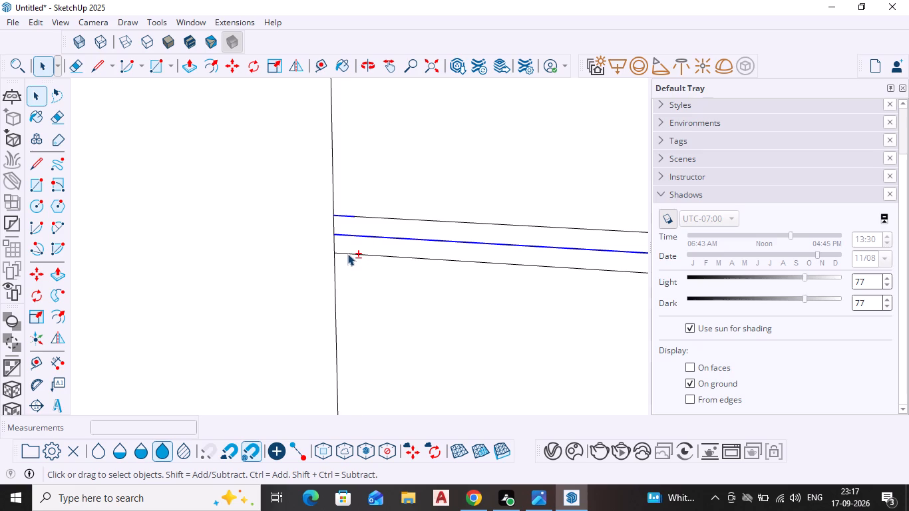
pyautogui.keyDown('shift'); pyautogui.click(347, 252); pyautogui.keyUp('shift')
pyautogui.keyDown('shift'); pyautogui.click(387, 216); pyautogui.keyUp('shift')
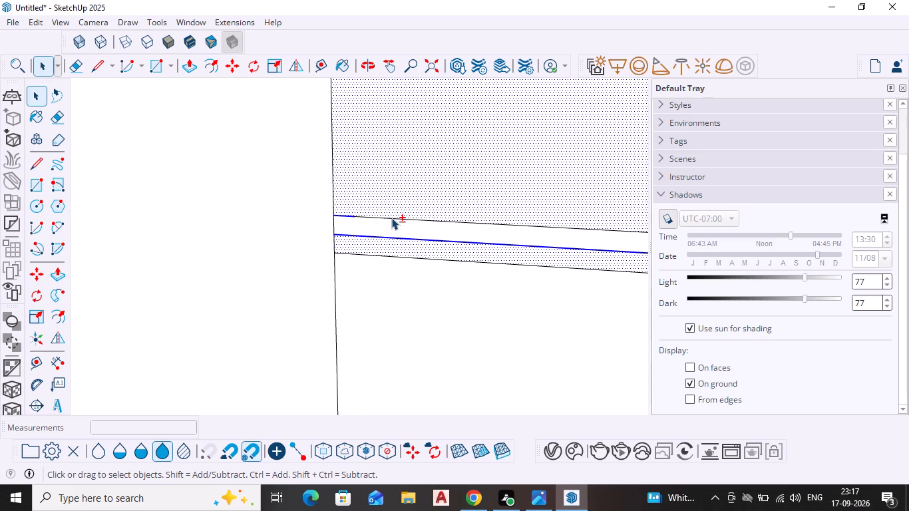
pyautogui.keyDown('shift'); pyautogui.click(391, 218); pyautogui.keyUp('shift')
pyautogui.keyDown('shift'); pyautogui.click(366, 252); pyautogui.keyUp('shift')
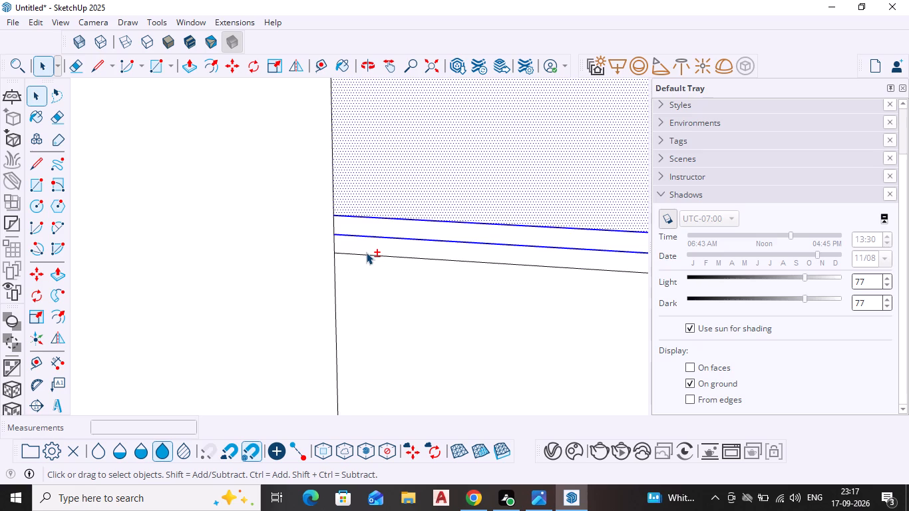
pyautogui.keyDown('shift'); pyautogui.click(365, 252); pyautogui.keyUp('shift')
pyautogui.keyDown('shift'); pyautogui.click(360, 255); pyautogui.keyUp('shift')
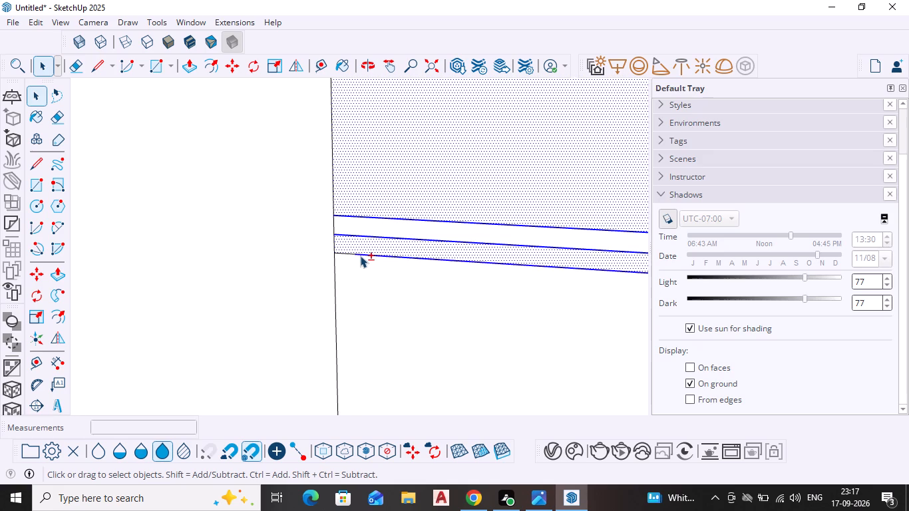
pyautogui.keyDown('shift'); pyautogui.scroll(5, 340, 250); pyautogui.keyUp('shift')
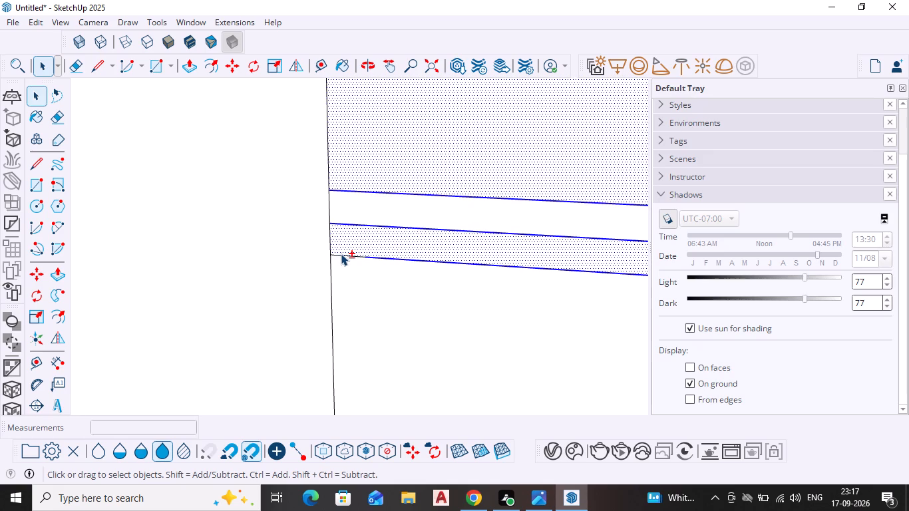
pyautogui.keyDown('shift'); pyautogui.click(341, 254); pyautogui.keyUp('shift')
pyautogui.press('m')
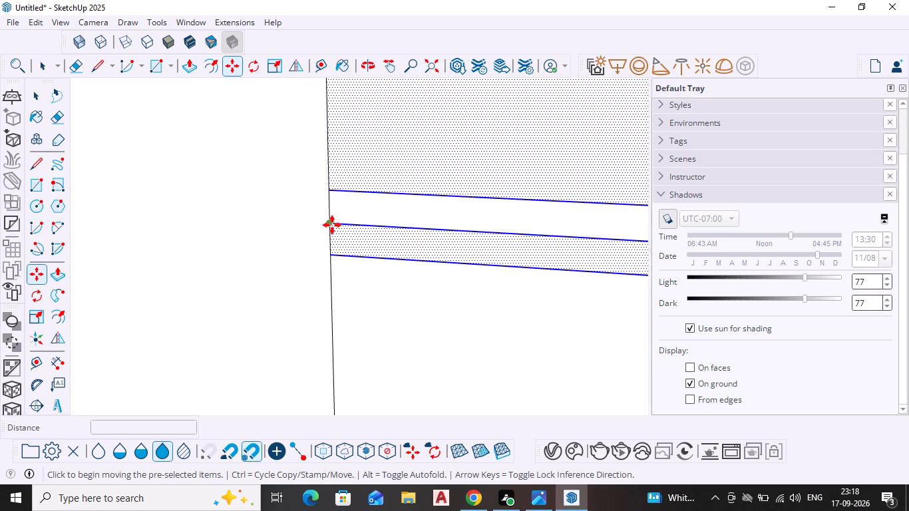
pyautogui.click(331, 223)
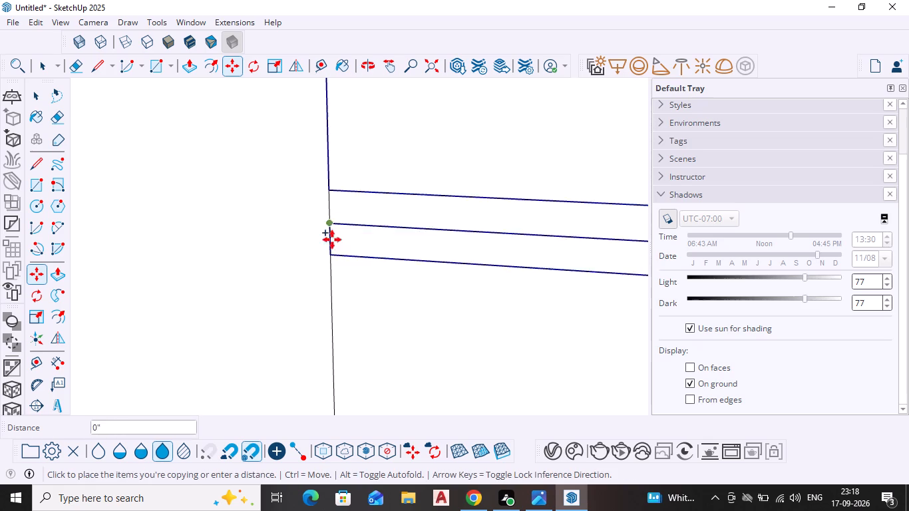
pyautogui.scroll(-2, 342, 329)
pyautogui.keyDown('shift'); pyautogui.moveTo(342, 331); pyautogui.dragTo(348, 160, button='middle'); pyautogui.keyUp('shift')
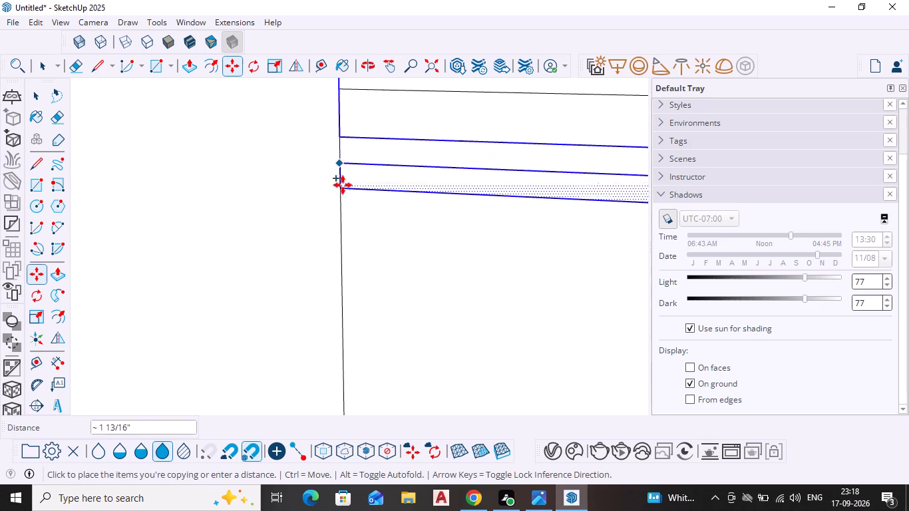
pyautogui.scroll(-5, 351, 277)
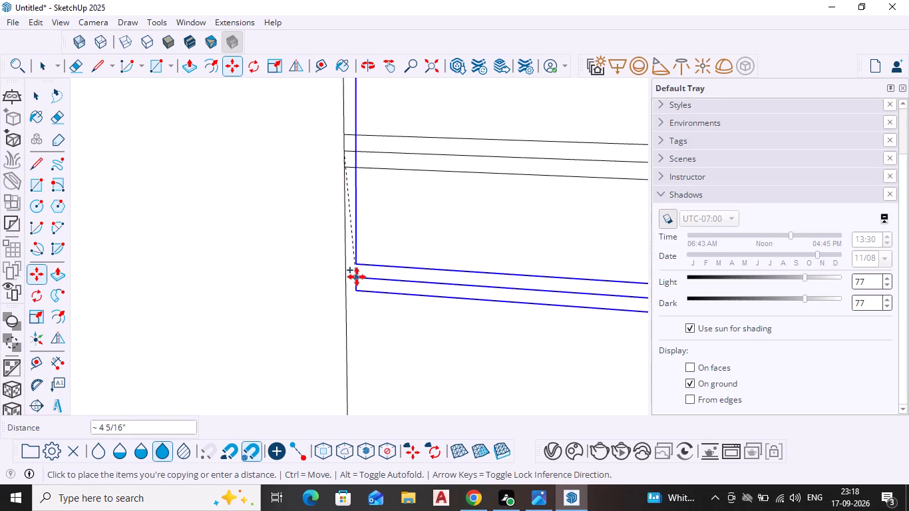
pyautogui.keyDown('shift'); pyautogui.moveTo(363, 271); pyautogui.dragTo(363, 327, button='middle'); pyautogui.keyUp('shift')
pyautogui.scroll(2, 363, 248)
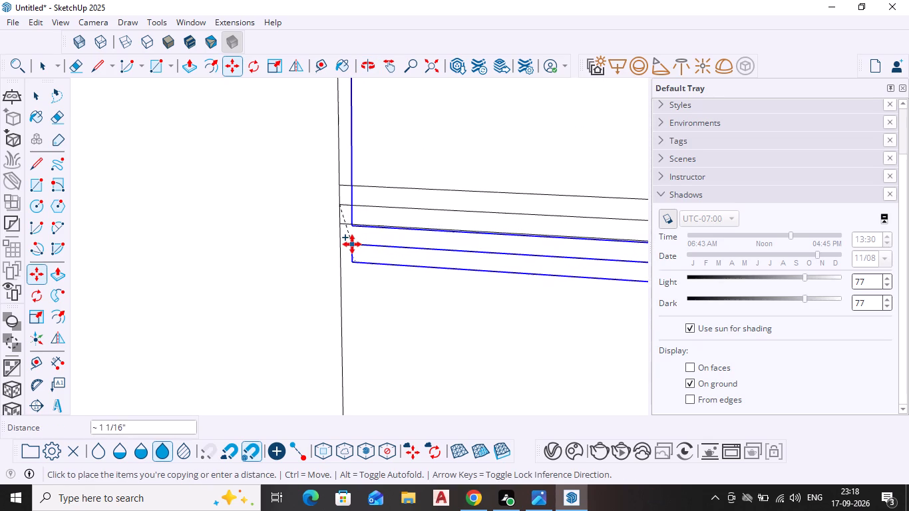
pyautogui.scroll(-16, 352, 244)
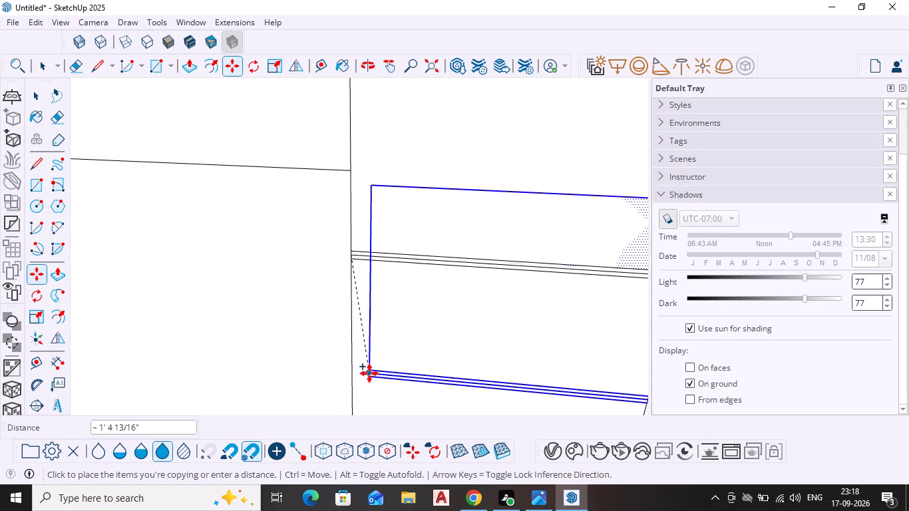
pyautogui.scroll(-1, 369, 373)
pyautogui.moveTo(369, 374); pyautogui.dragTo(365, 359, button='middle')
pyautogui.keyDown('shift'); pyautogui.moveTo(367, 373); pyautogui.dragTo(373, 152, button='middle'); pyautogui.keyUp('shift')
pyautogui.scroll(3, 361, 212)
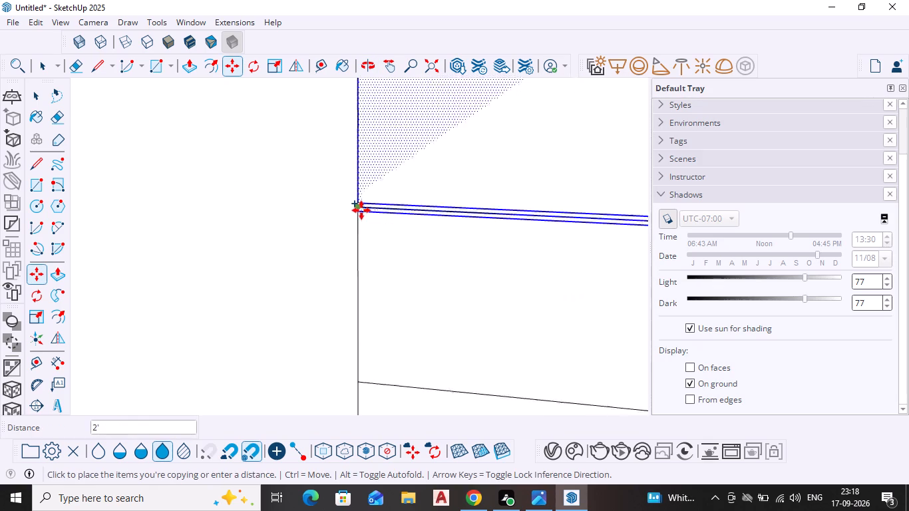
pyautogui.scroll(3, 361, 210)
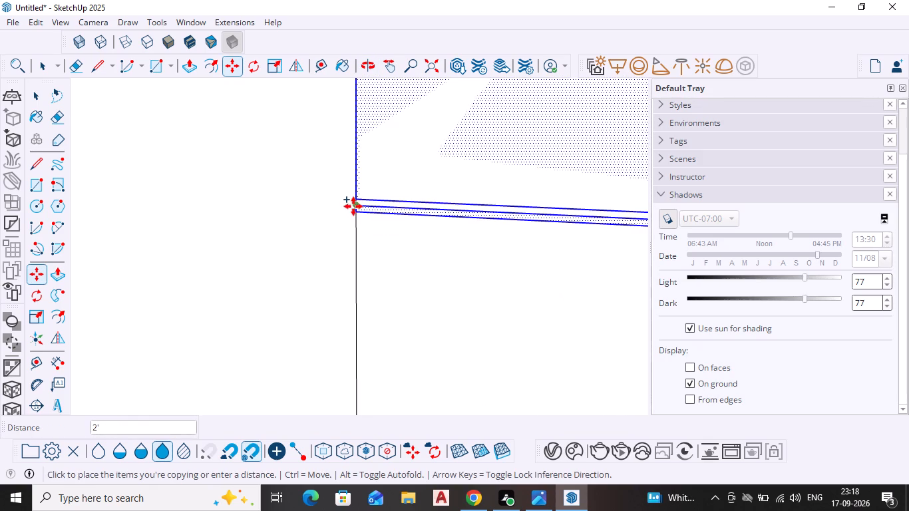
pyautogui.click(357, 206)
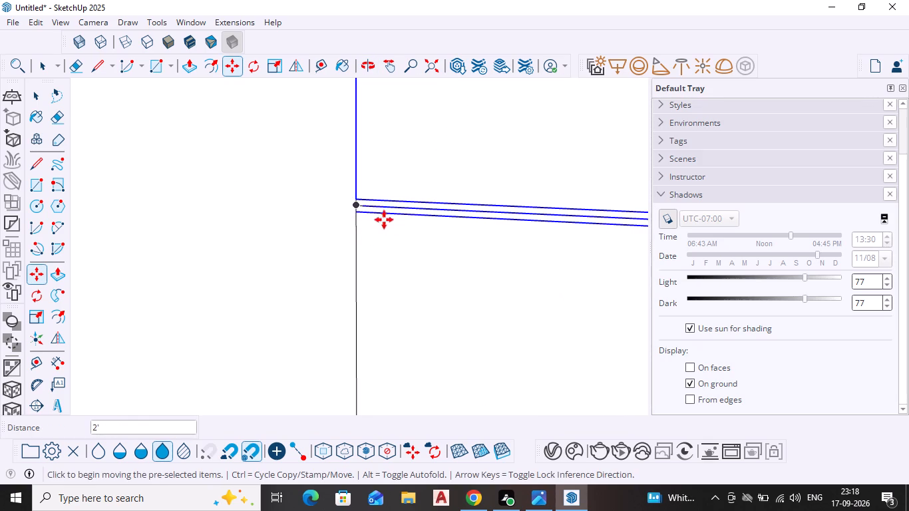
pyautogui.press('`')
pyautogui.press('Escape')
# Delete the duplicate vertical edge at the inner side of the right panel, just above the copied shelf lines.
pyautogui.press('space')
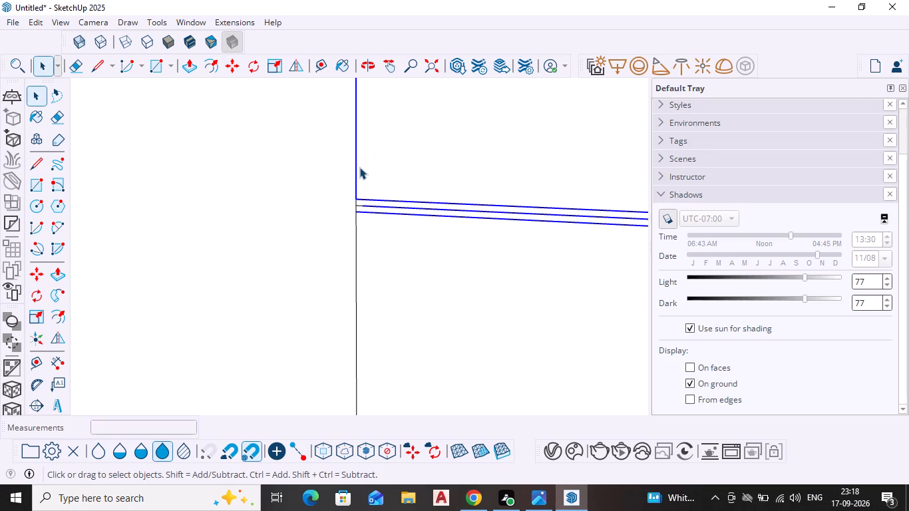
pyautogui.click(355, 167)
pyautogui.press('Delete')
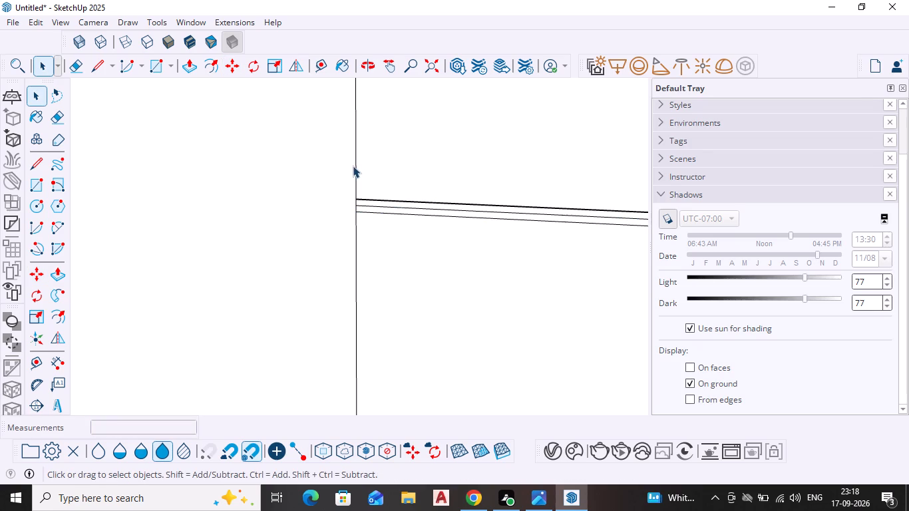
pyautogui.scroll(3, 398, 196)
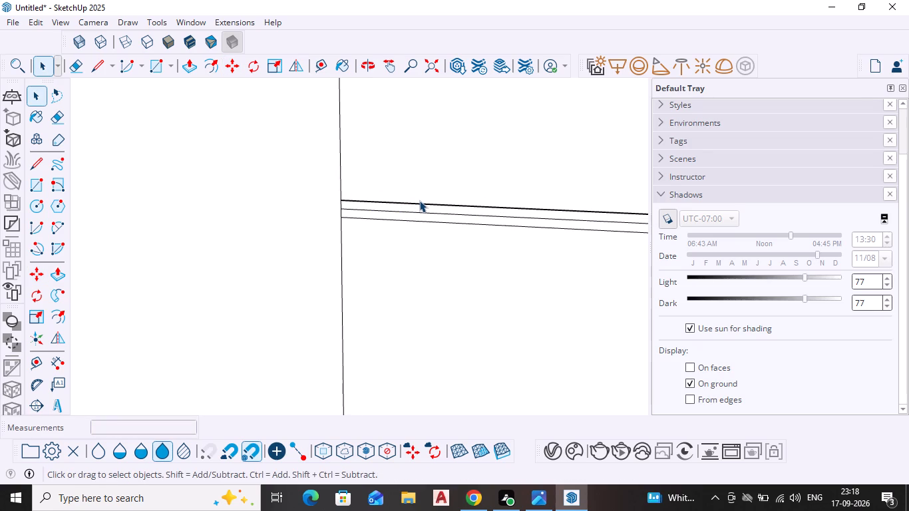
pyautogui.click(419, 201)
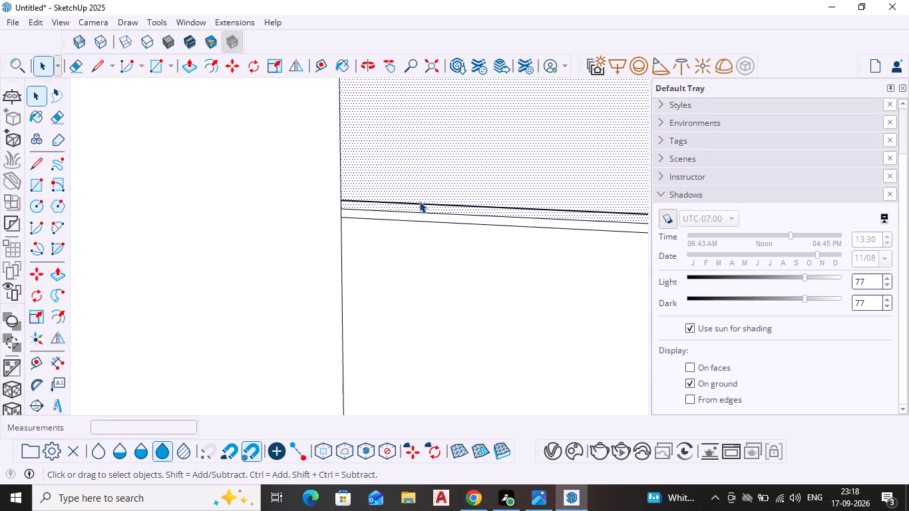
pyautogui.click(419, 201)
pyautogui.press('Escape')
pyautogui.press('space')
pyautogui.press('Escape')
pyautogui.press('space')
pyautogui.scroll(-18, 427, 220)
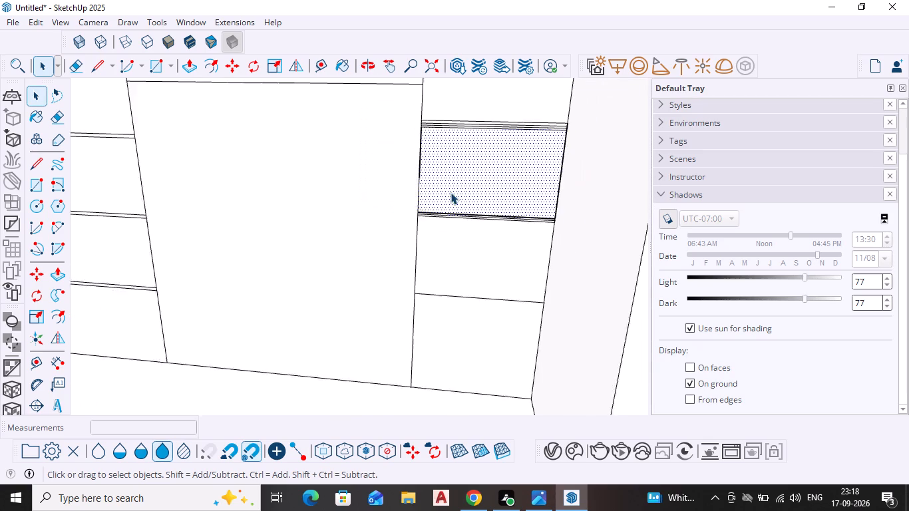
# Delete both segments of the lowest line in the right panel's uppermost group of shelf lines.
pyautogui.press('Escape')
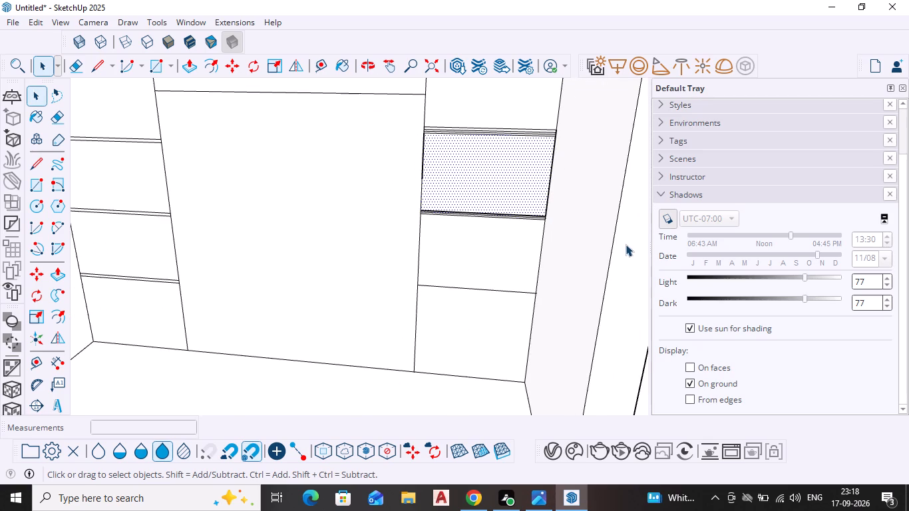
pyautogui.click(625, 245)
pyautogui.scroll(14, 455, 132)
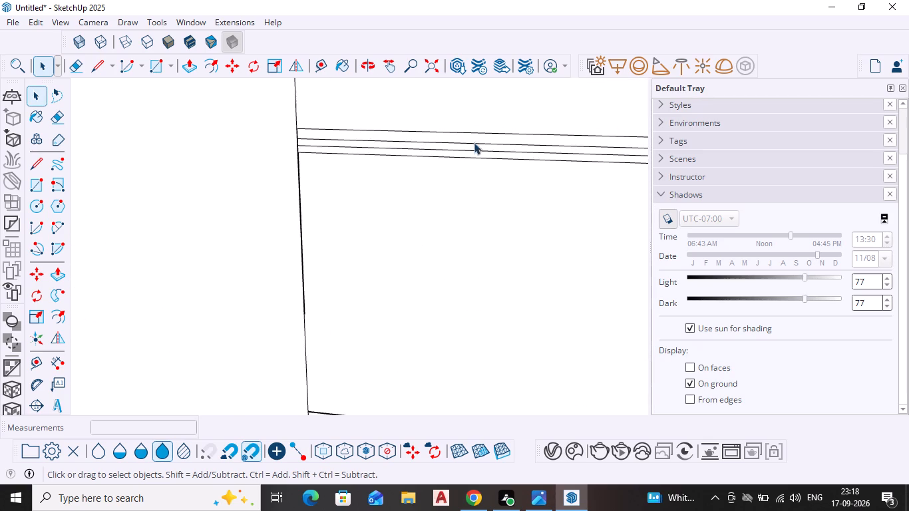
pyautogui.scroll(2, 467, 155)
pyautogui.click(380, 154)
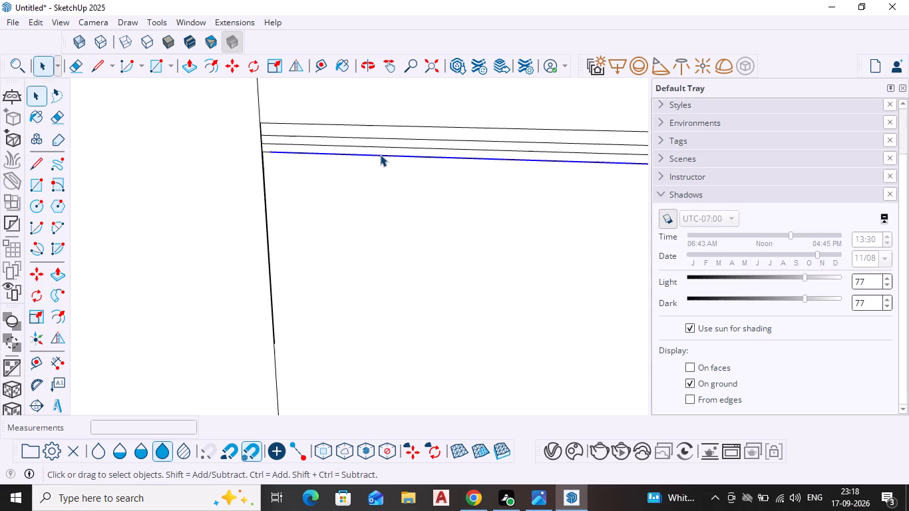
pyautogui.press('Delete')
pyautogui.scroll(4, 266, 148)
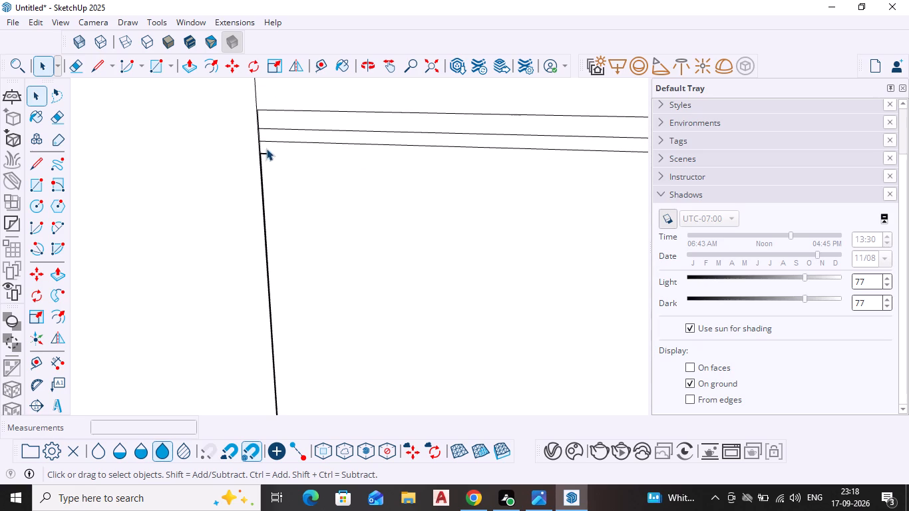
pyautogui.click(263, 152)
pyautogui.press('Delete')
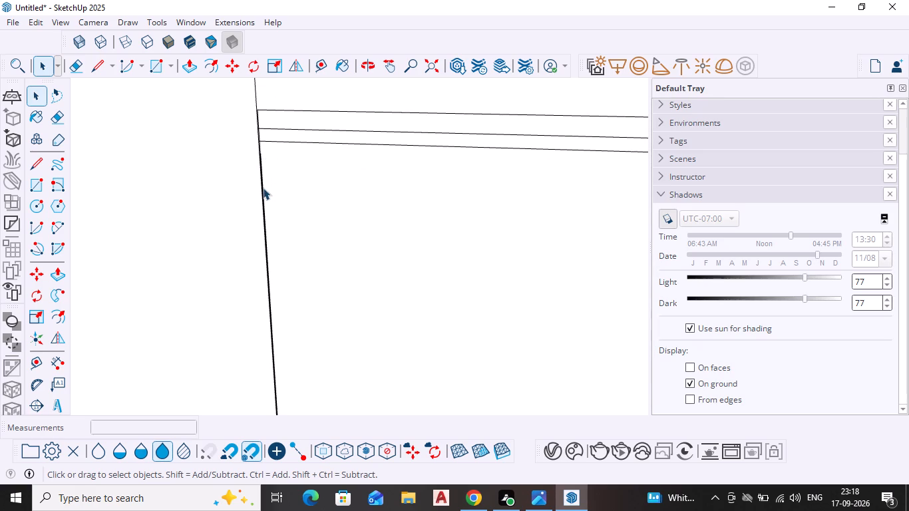
# Delete the duplicate vertical edge segments along the right panel's inner edge, beside and below the uppermost shelf lines.
pyautogui.click(263, 190)
pyautogui.press('Delete')
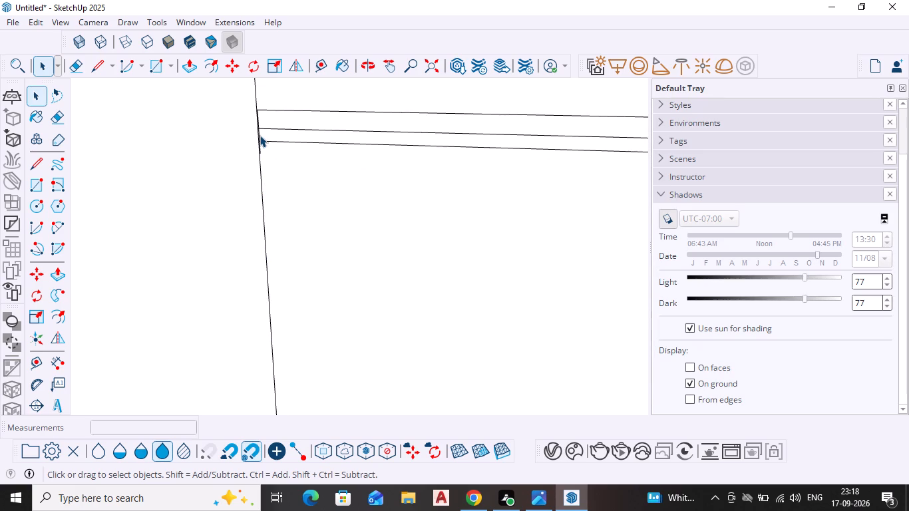
pyautogui.click(257, 119)
pyautogui.press('Delete')
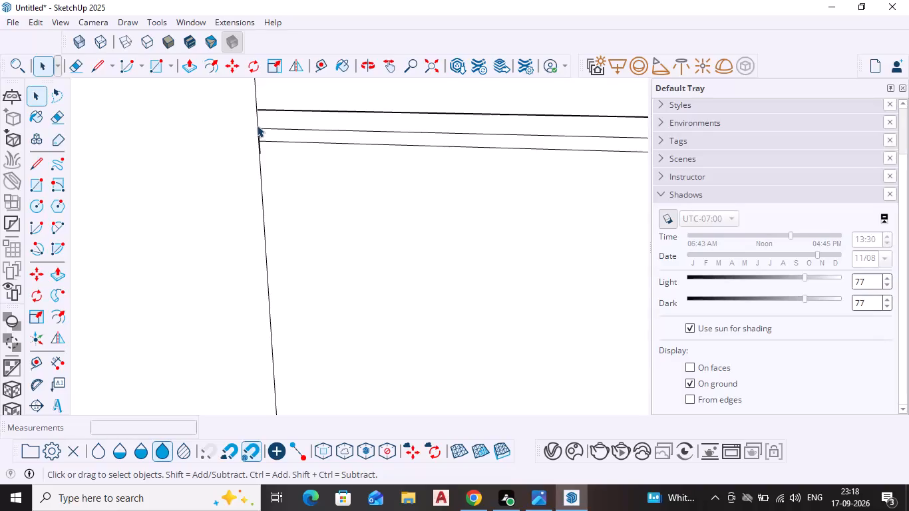
pyautogui.click(258, 134)
pyautogui.press('Delete')
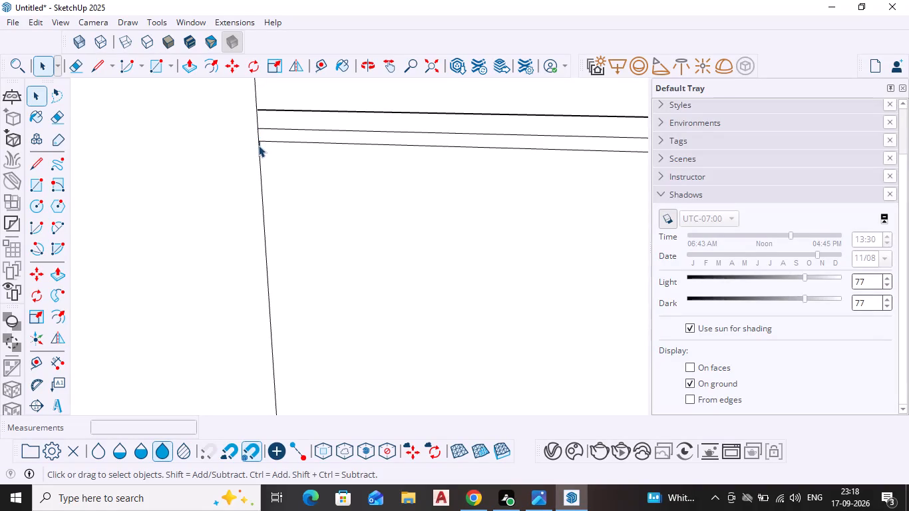
pyautogui.click(259, 146)
pyautogui.press('Delete')
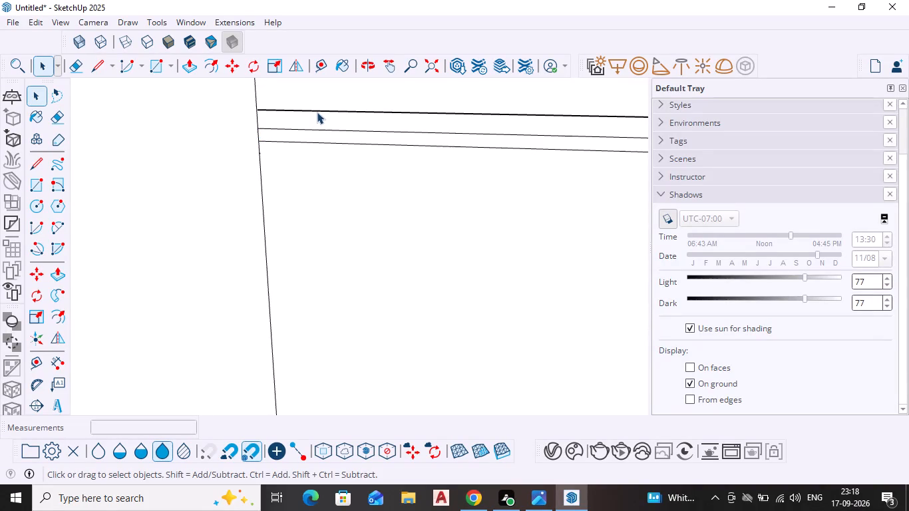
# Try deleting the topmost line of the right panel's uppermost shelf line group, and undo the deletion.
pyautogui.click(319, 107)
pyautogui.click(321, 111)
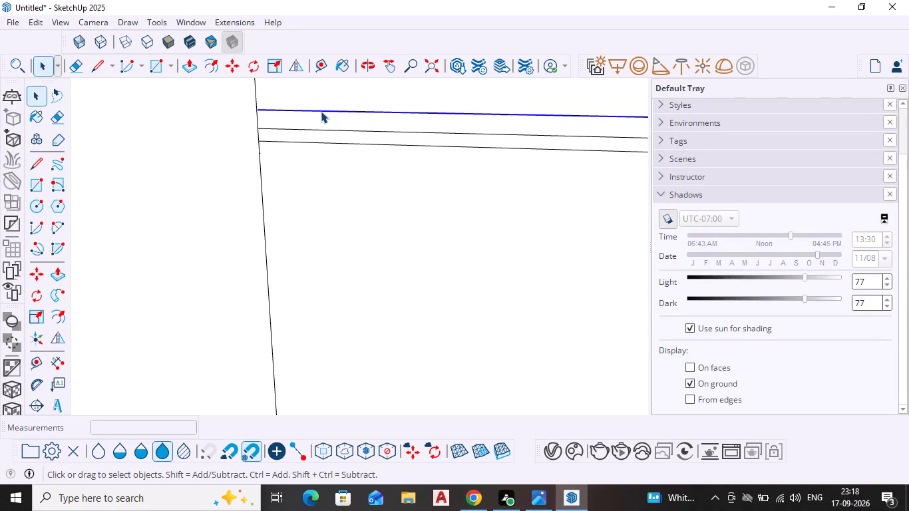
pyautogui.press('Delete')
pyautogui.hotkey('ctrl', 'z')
# Delete the topmost line of the right panel's uppermost shelf line group.
pyautogui.scroll(-3, 338, 144)
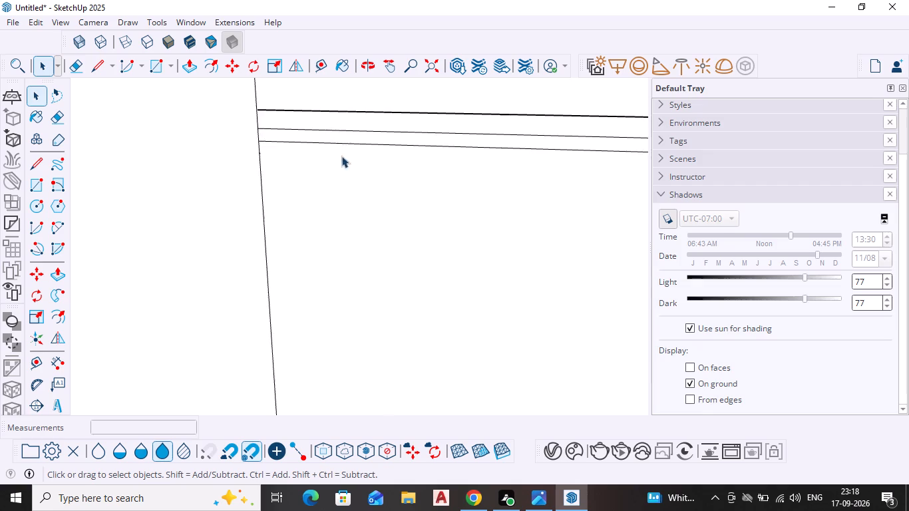
pyautogui.scroll(-4, 341, 156)
pyautogui.scroll(-4, 387, 259)
pyautogui.scroll(7, 415, 212)
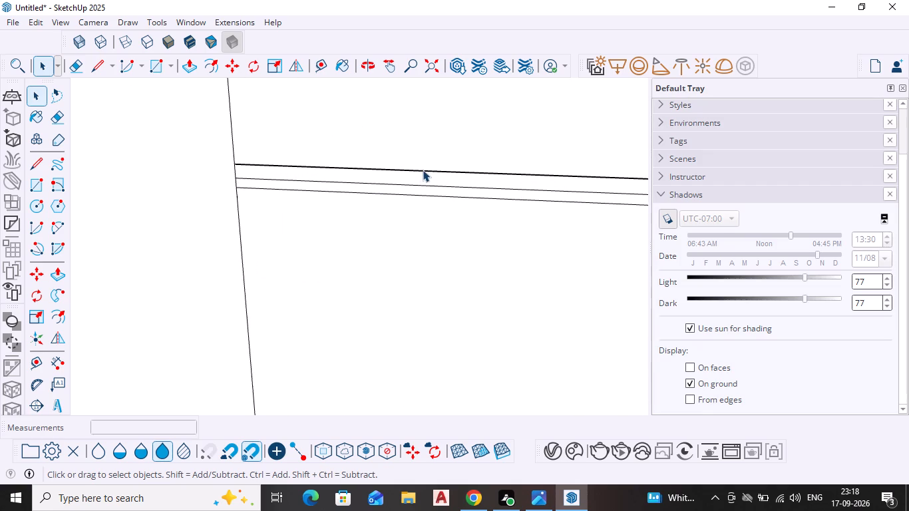
pyautogui.click(423, 169)
pyautogui.press('Delete')
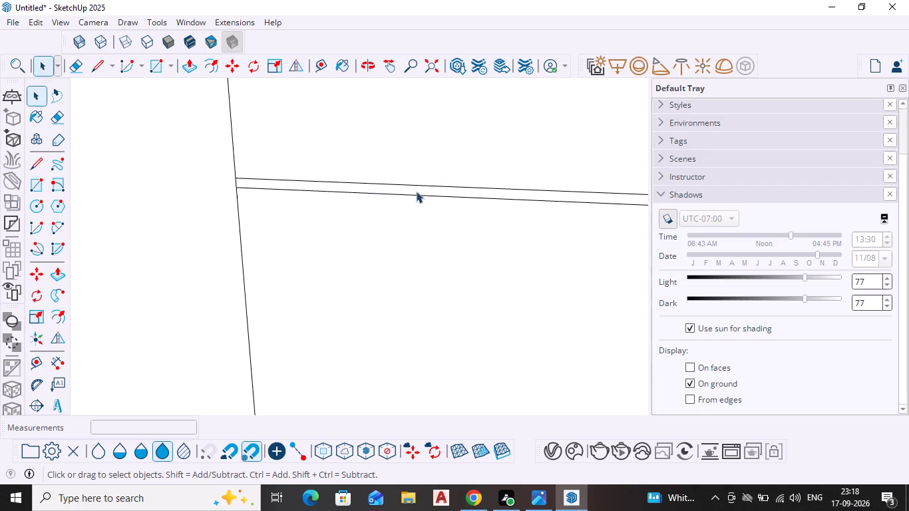
# Copy the lower of the two remaining uppermost shelf lines 0.5" downward along the right panel's inner vertical edge.
pyautogui.click(250, 187)
pyautogui.press('m')
pyautogui.press('Return')
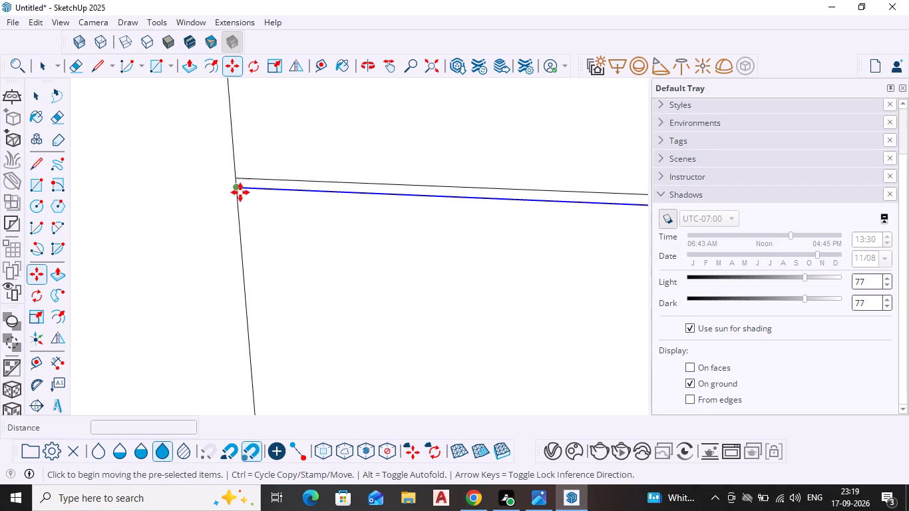
pyautogui.click(238, 185)
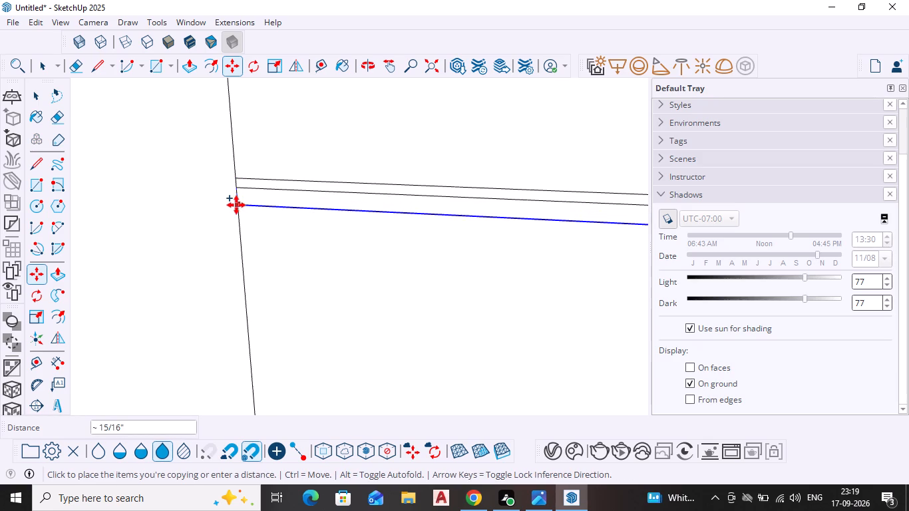
pyautogui.write('0.5"')
pyautogui.press('Return')
pyautogui.press('Escape')
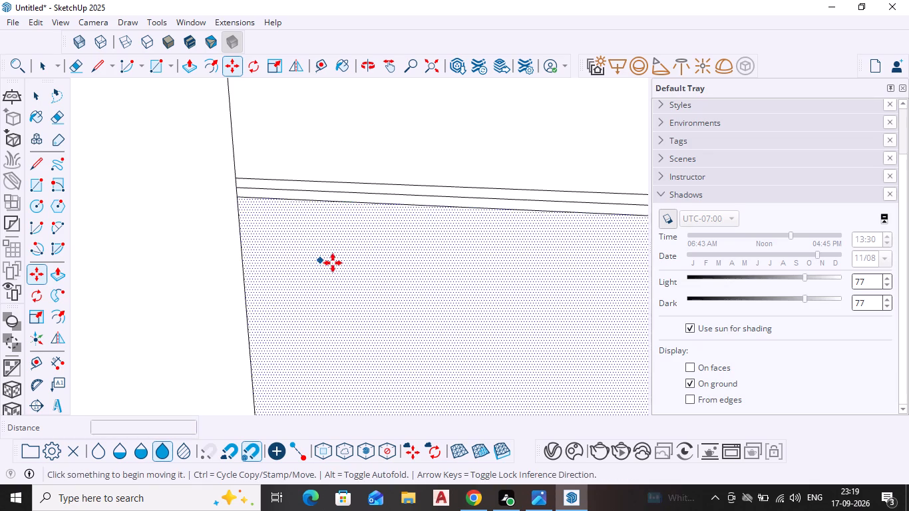
# Delete both segments of the top line in the right panel's second group of shelf lines.
pyautogui.scroll(-9, 334, 263)
pyautogui.keyDown('shift'); pyautogui.moveTo(435, 364); pyautogui.dragTo(418, 214, button='middle'); pyautogui.keyUp('shift')
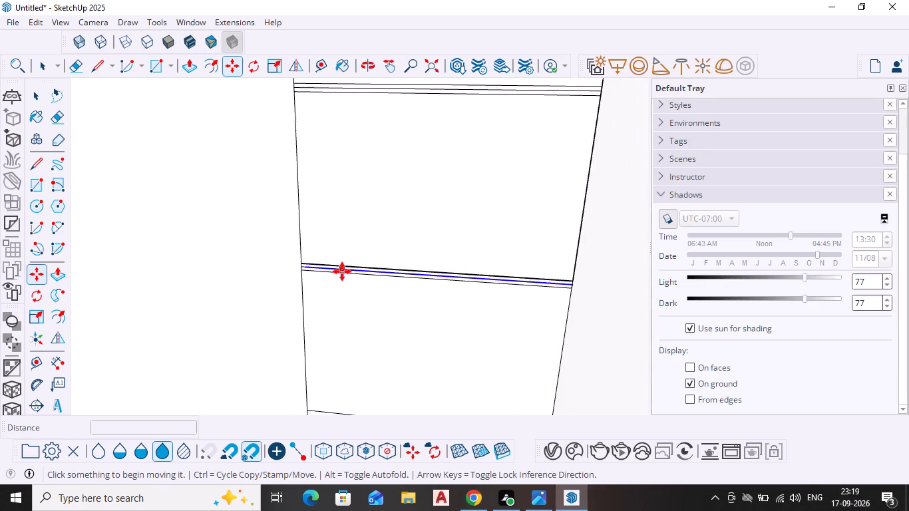
pyautogui.scroll(10, 342, 271)
pyautogui.press('space')
pyautogui.click(387, 267)
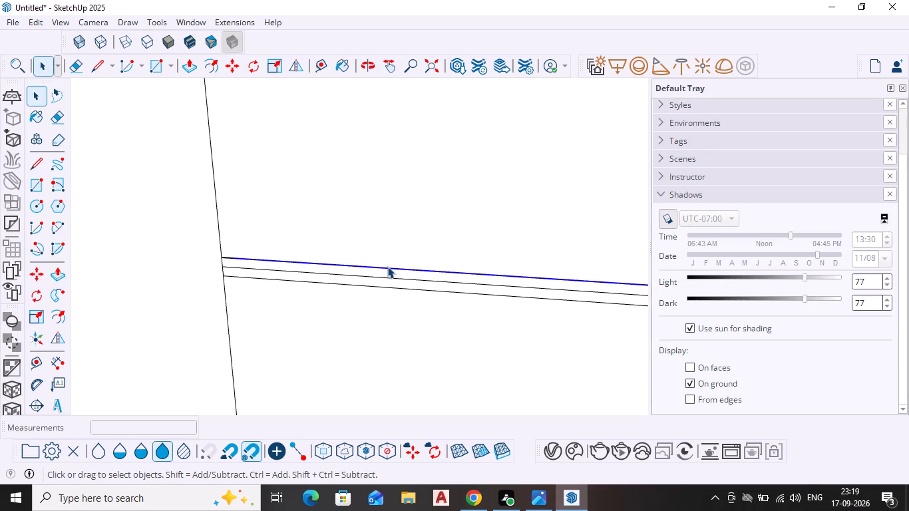
pyautogui.press('Delete')
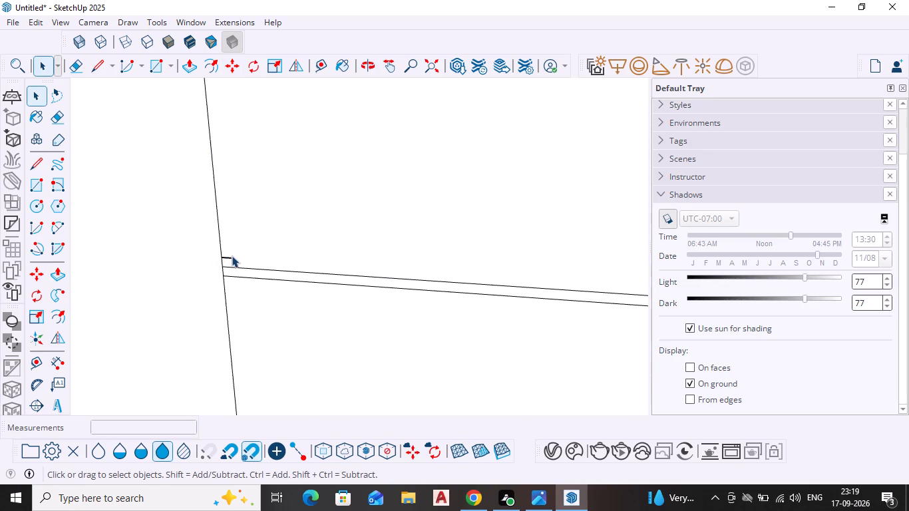
pyautogui.click(226, 257)
pyautogui.press('Delete')
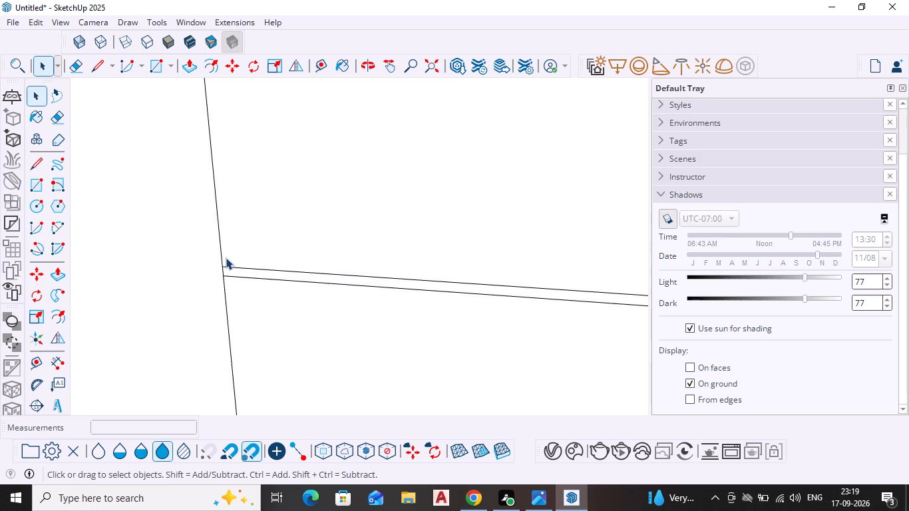
# Copy both segments of the upper remaining line in the right panel's second group about 1 1/16" upward along the inner vertical edge.
pyautogui.click(230, 267)
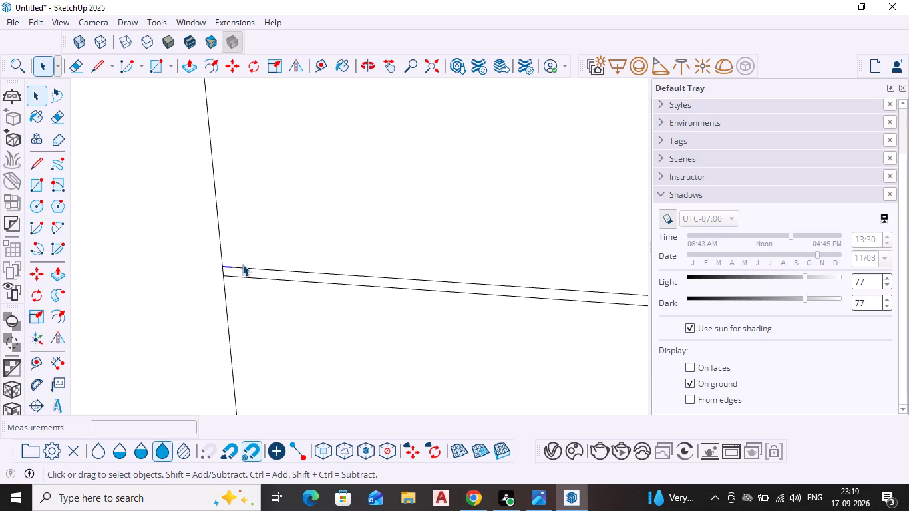
pyautogui.click(242, 266)
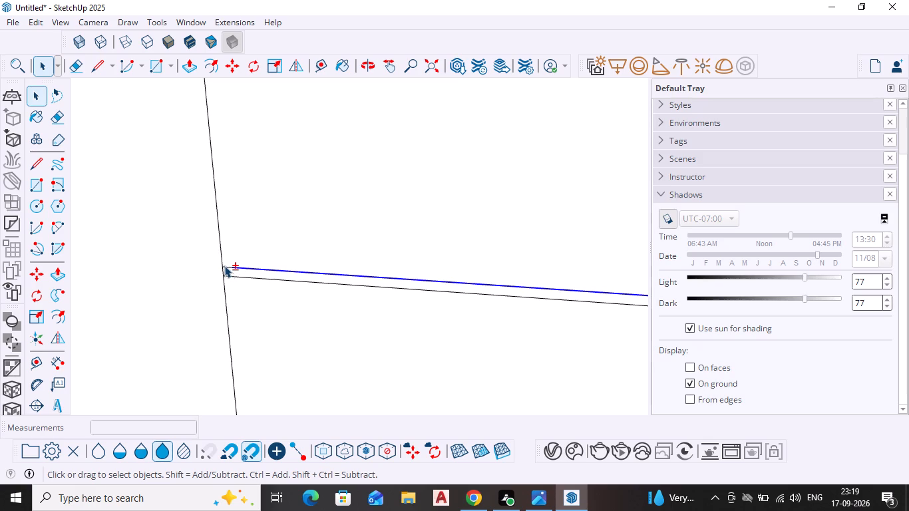
pyautogui.keyDown('shift'); pyautogui.click(224, 265); pyautogui.keyUp('shift')
pyautogui.press('m')
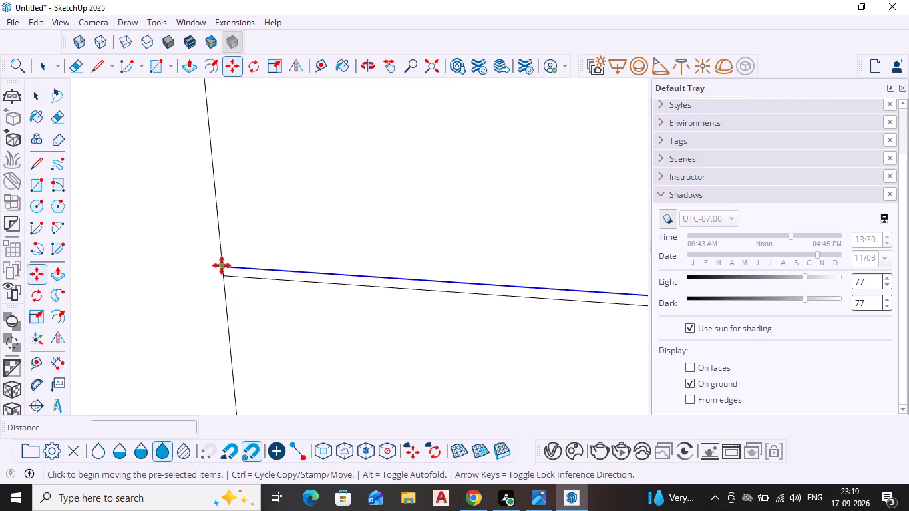
pyautogui.click(222, 265)
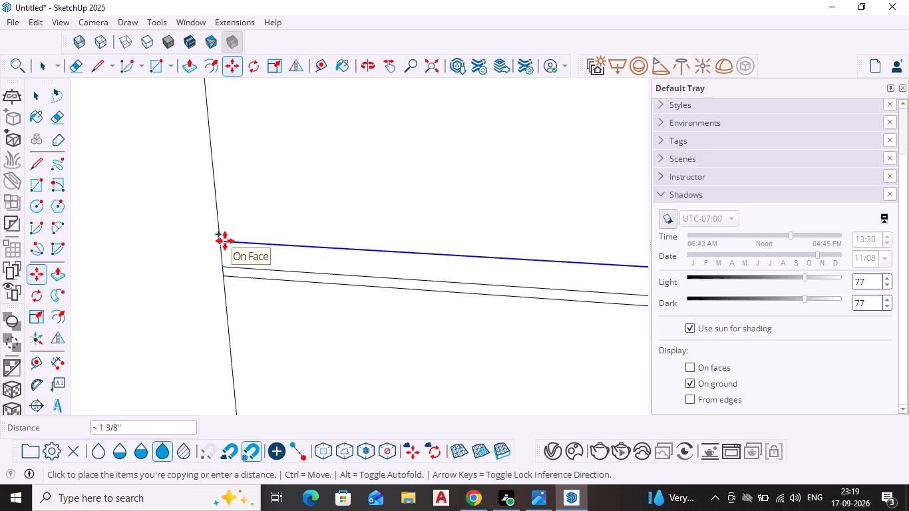
pyautogui.write('0.5')
pyautogui.hotkey('shift', '"')
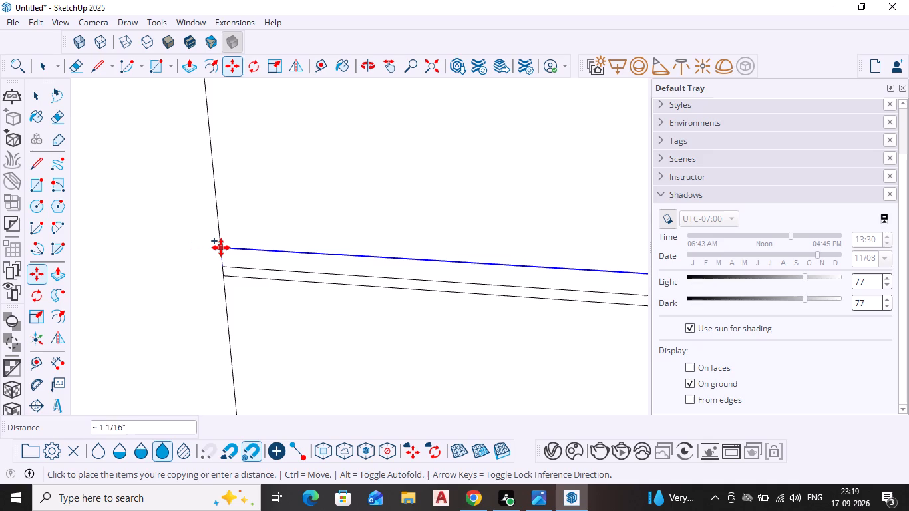
pyautogui.press('0')
pyautogui.rightClick(220, 242)
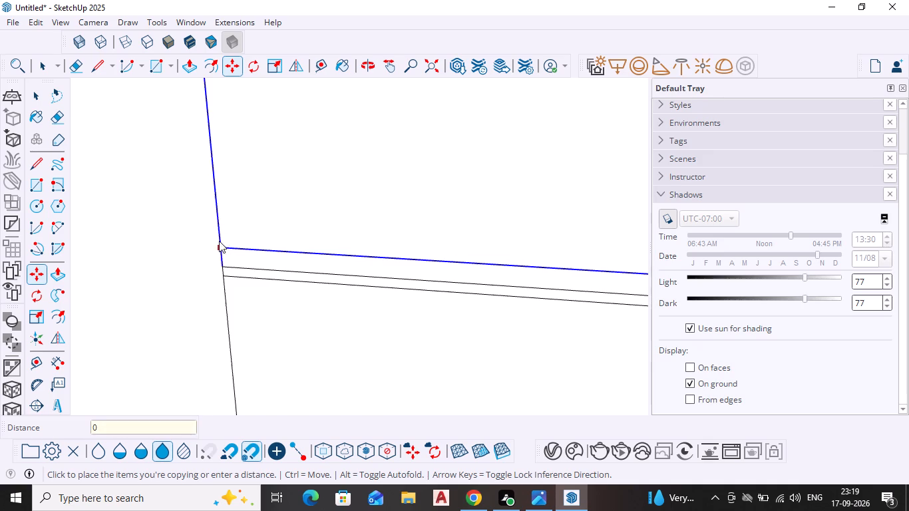
pyautogui.click(230, 187)
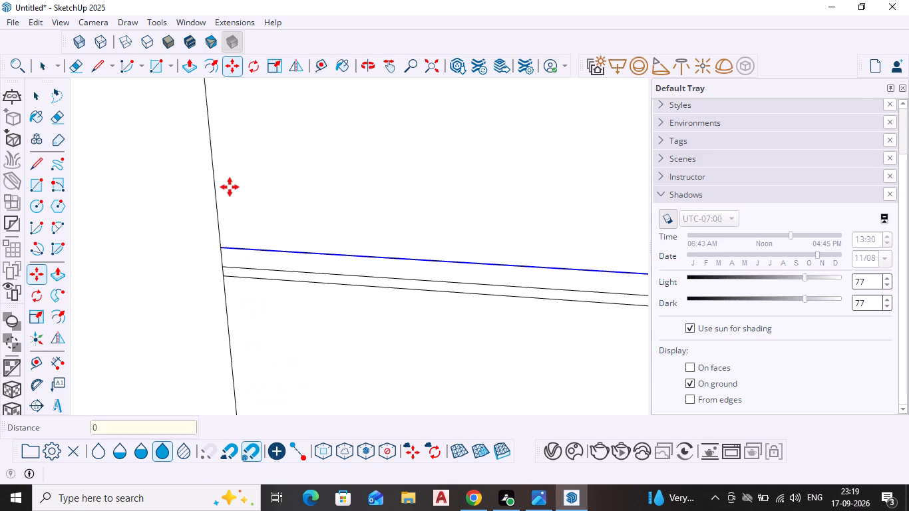
# Move the copied line above the right panel's second shelf lines another 0.5" upward.
pyautogui.click(222, 266)
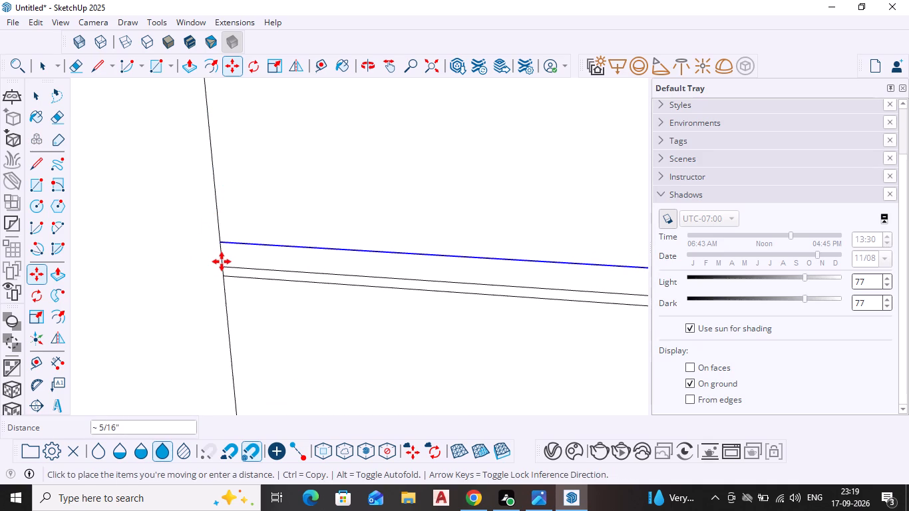
pyautogui.write('0.5')
pyautogui.hotkey('shift', '"')
pyautogui.press('Return')
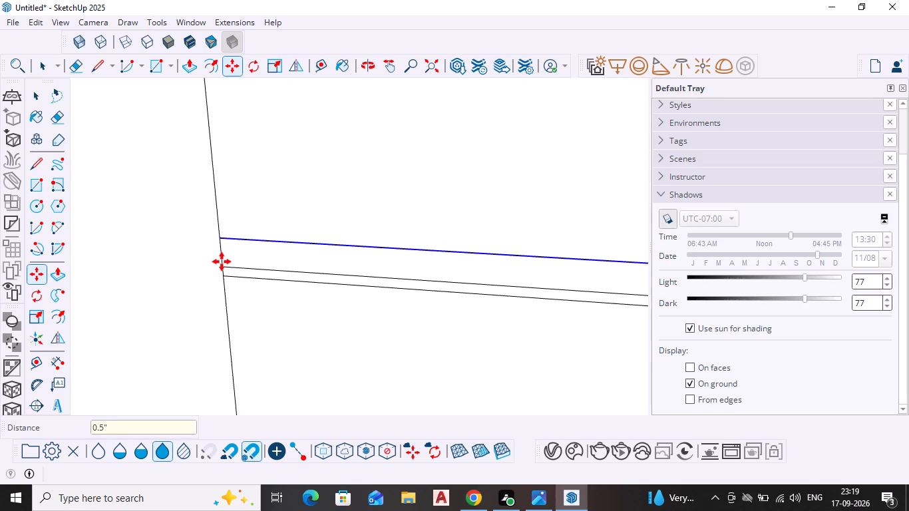
pyautogui.press('Escape')
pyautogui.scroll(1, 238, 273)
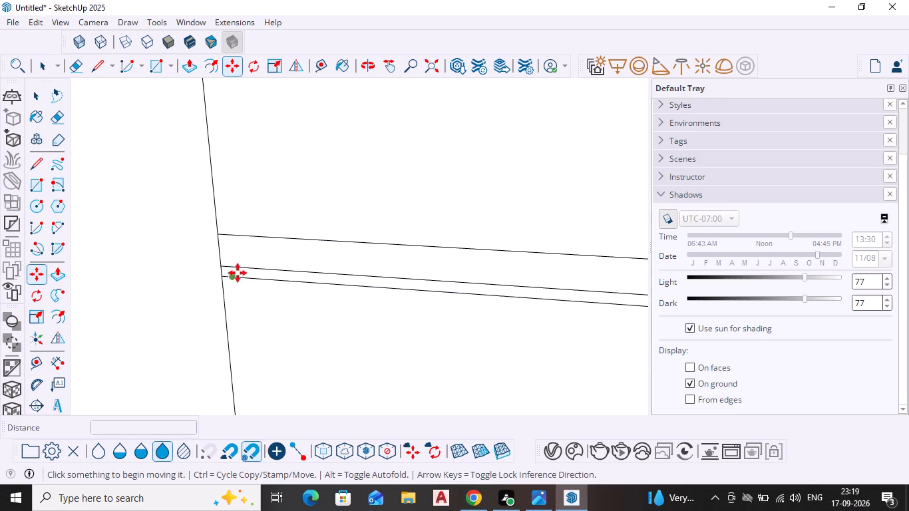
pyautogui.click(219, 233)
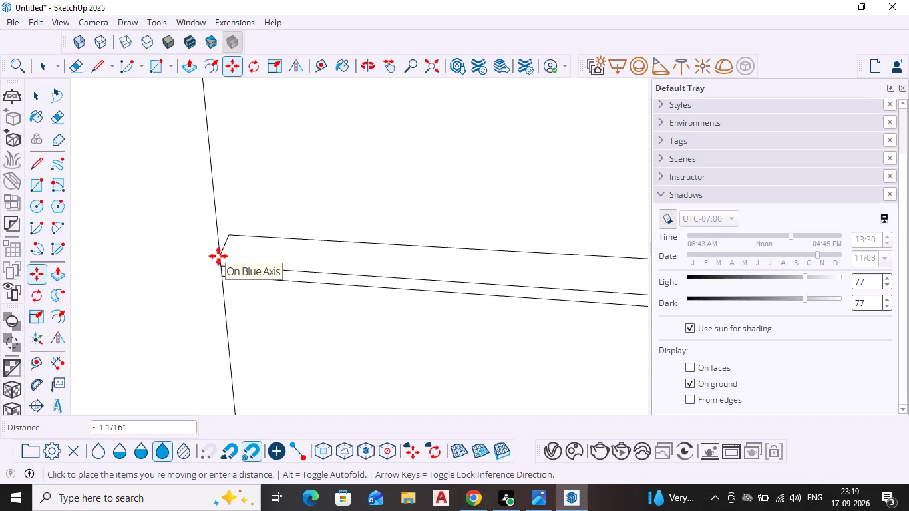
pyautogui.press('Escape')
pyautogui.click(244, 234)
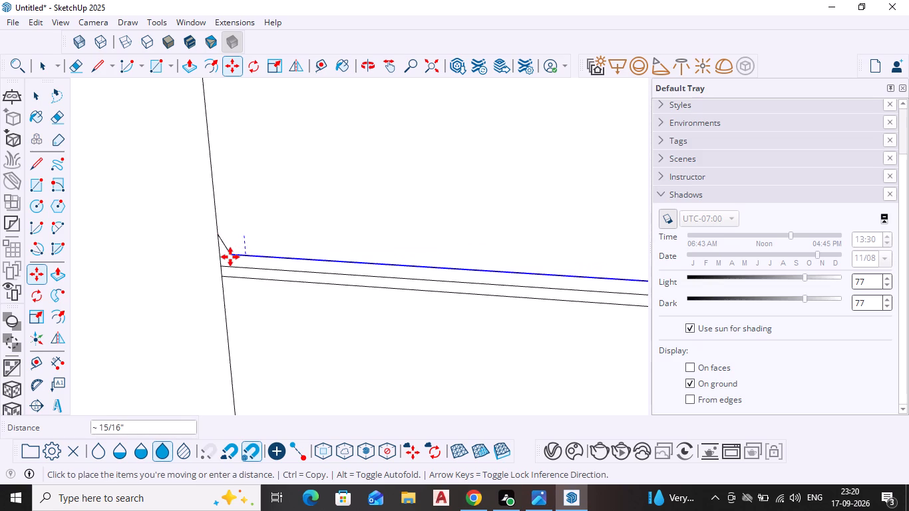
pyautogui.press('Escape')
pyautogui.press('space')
# Delete both segments of the copied line above the right panel's second pair of shelf lines.
pyautogui.scroll(-10, 327, 253)
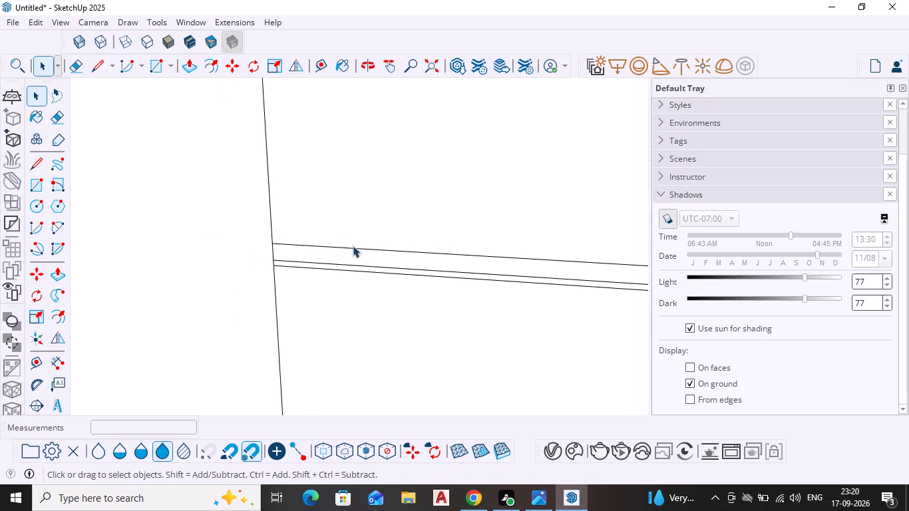
pyautogui.scroll(-2, 353, 246)
pyautogui.scroll(7, 405, 239)
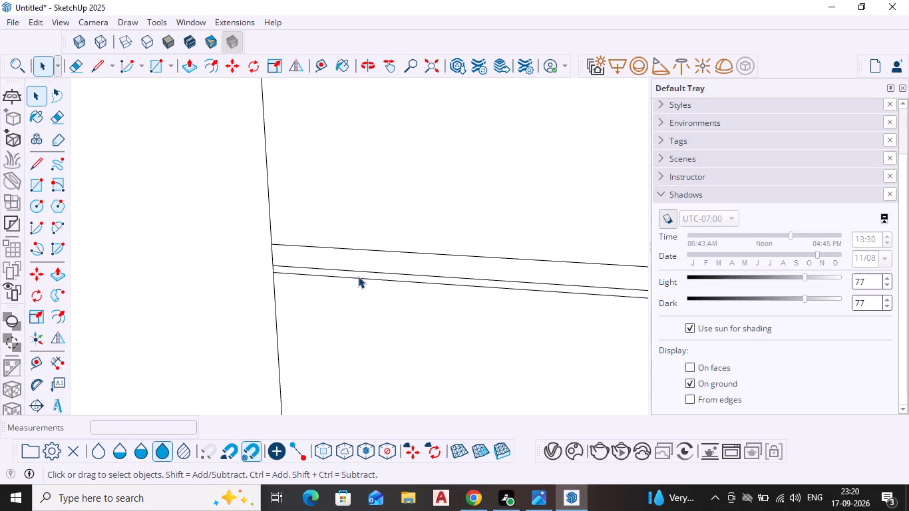
pyautogui.click(362, 248)
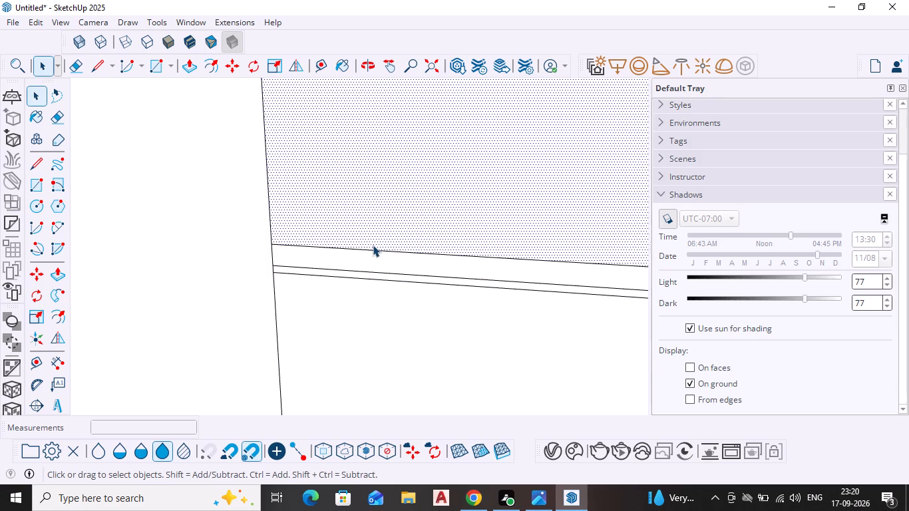
pyautogui.click(373, 248)
pyautogui.click(373, 248)
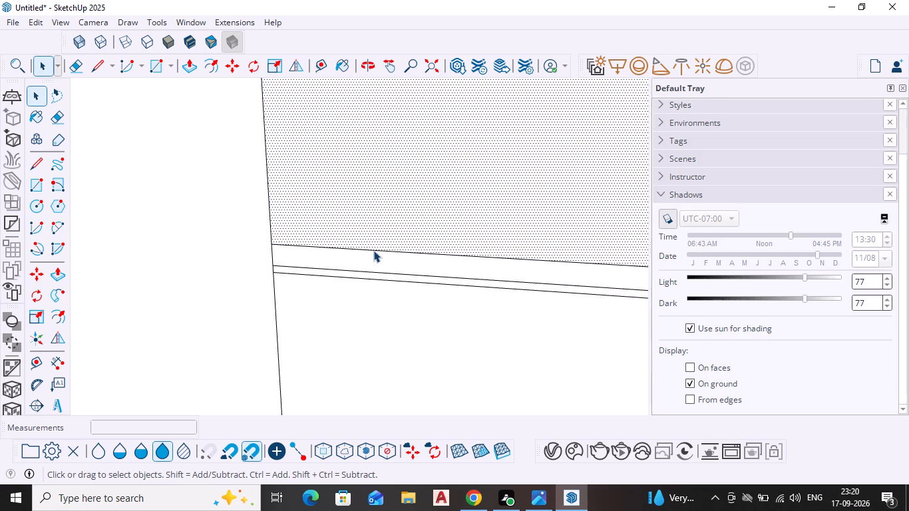
pyautogui.click(373, 251)
pyautogui.press('Delete')
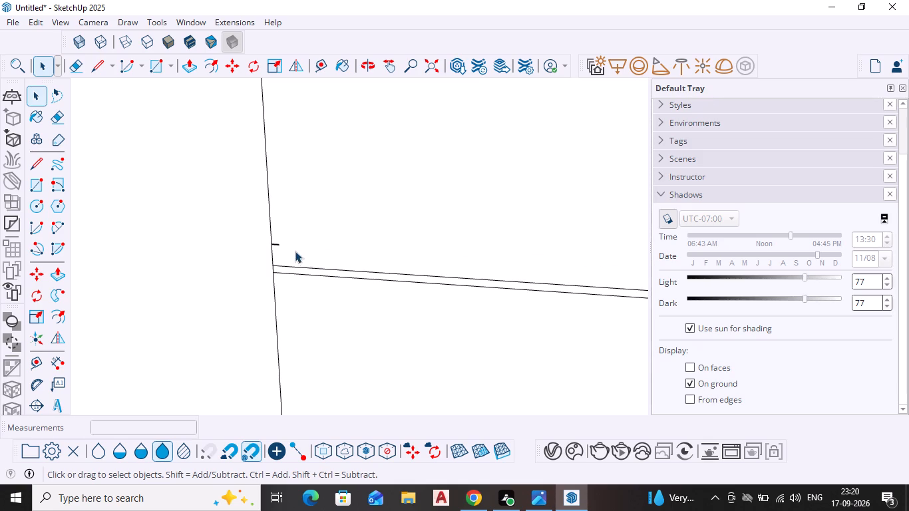
pyautogui.scroll(9, 272, 245)
pyautogui.click(281, 240)
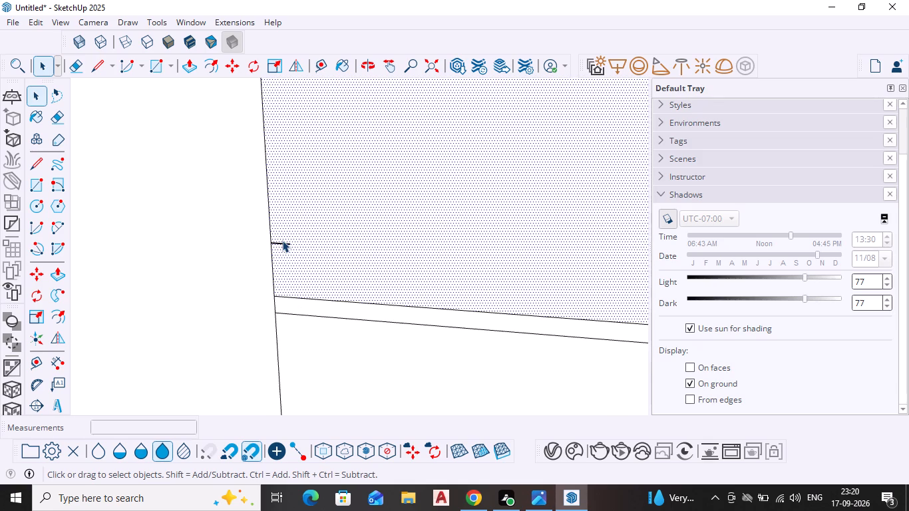
pyautogui.click(282, 243)
pyautogui.press('Delete')
# Delete the middle of the three uppermost shelf lines in the right panel.
pyautogui.scroll(-20, 498, 275)
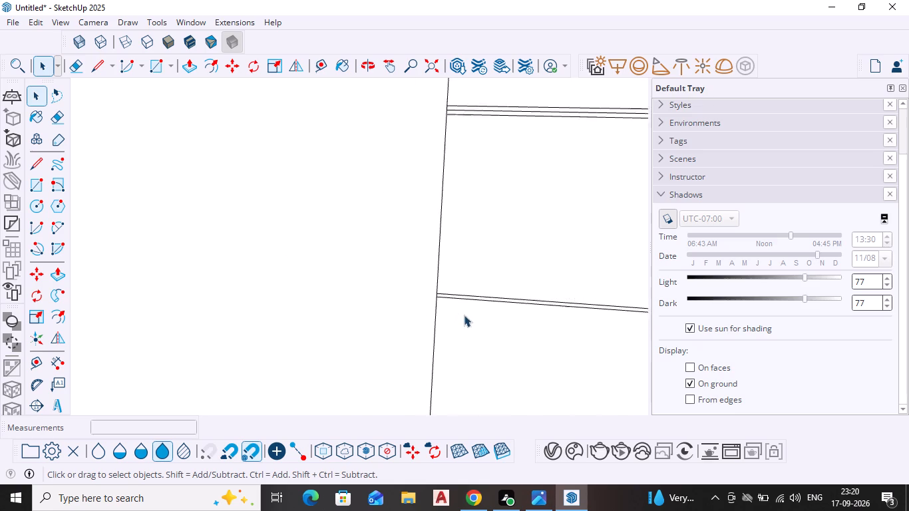
pyautogui.scroll(-8, 464, 315)
pyautogui.scroll(1, 492, 296)
pyautogui.moveTo(490, 296); pyautogui.dragTo(473, 265, button='middle')
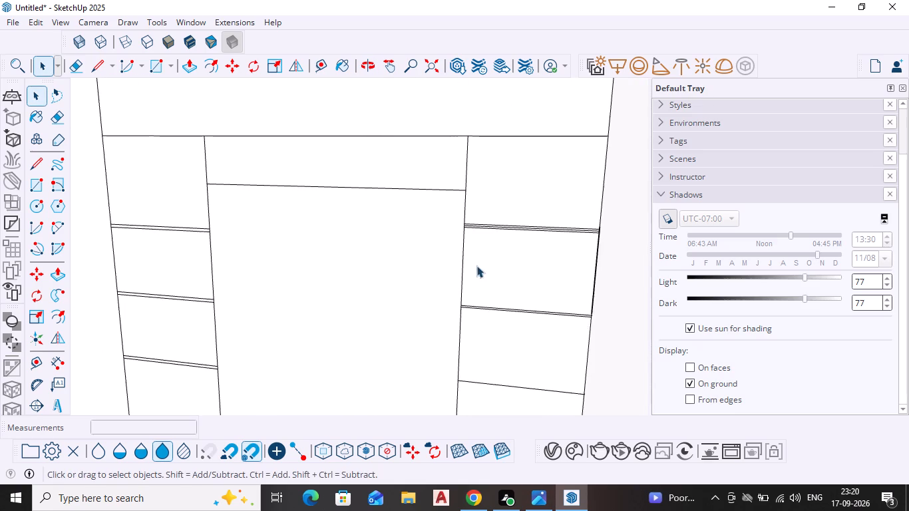
pyautogui.scroll(8, 539, 201)
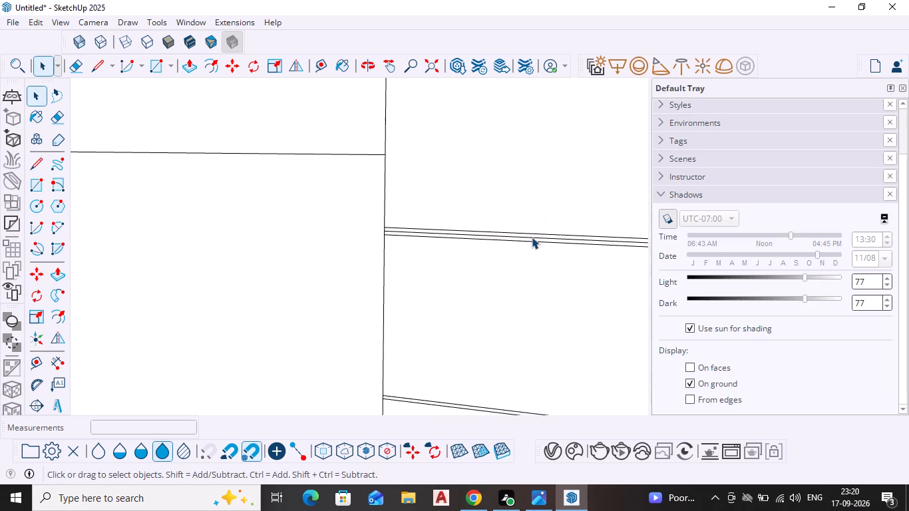
pyautogui.click(532, 237)
pyautogui.press('Delete')
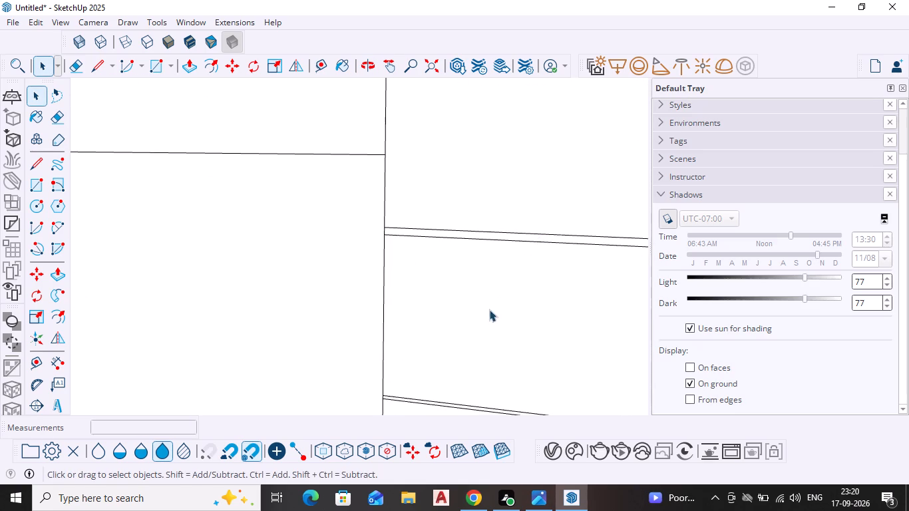
# Copy both segments of the lower line in the right panel's second shelf pair 1/2" downward along the inner vertical edge.
pyautogui.scroll(-7, 487, 311)
pyautogui.keyDown('shift'); pyautogui.moveTo(502, 379); pyautogui.dragTo(478, 309, button='middle'); pyautogui.keyUp('shift')
pyautogui.scroll(17, 453, 289)
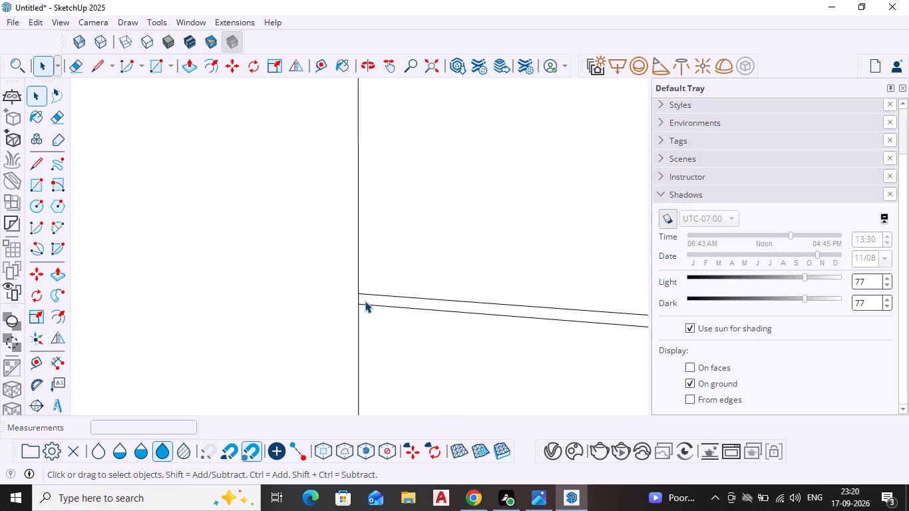
pyautogui.click(369, 292)
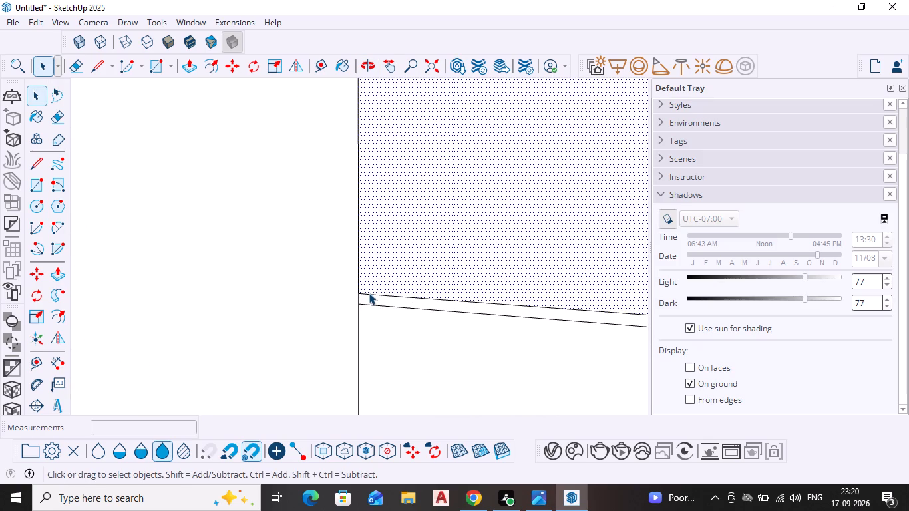
pyautogui.click(369, 293)
pyautogui.click(369, 303)
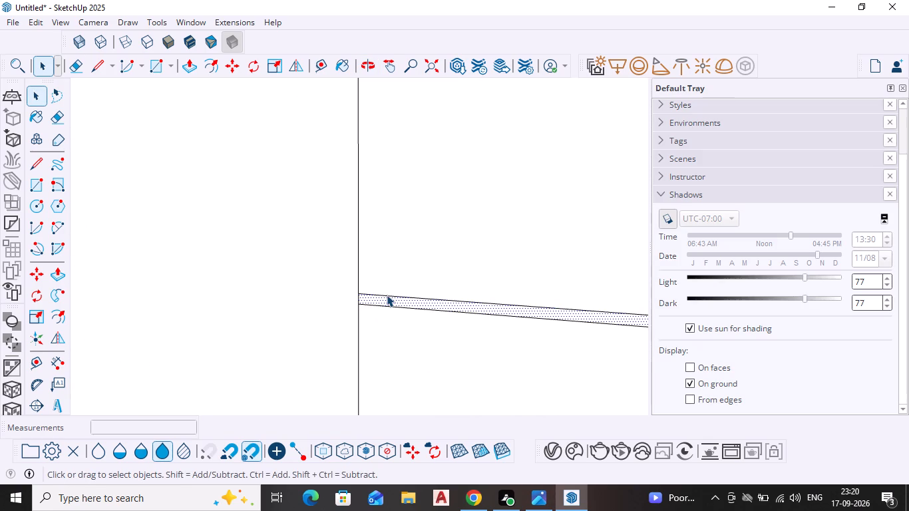
pyautogui.press('Escape')
pyautogui.press('space')
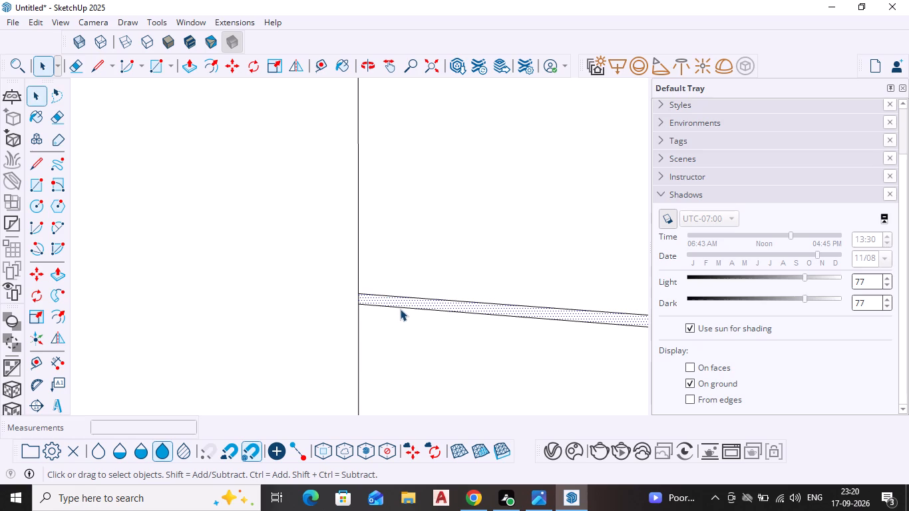
pyautogui.click(401, 305)
pyautogui.scroll(4, 401, 305)
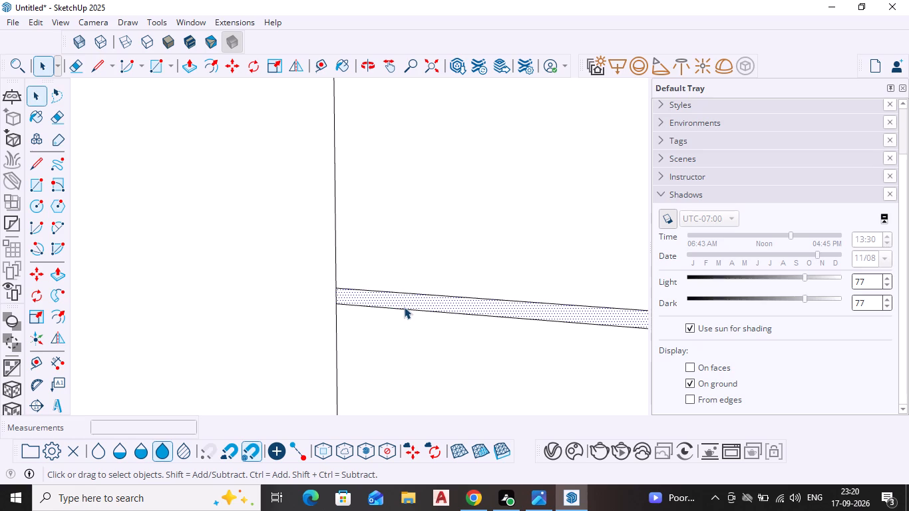
pyautogui.press('Escape')
pyautogui.press('space')
pyautogui.click(258, 307)
pyautogui.click(410, 308)
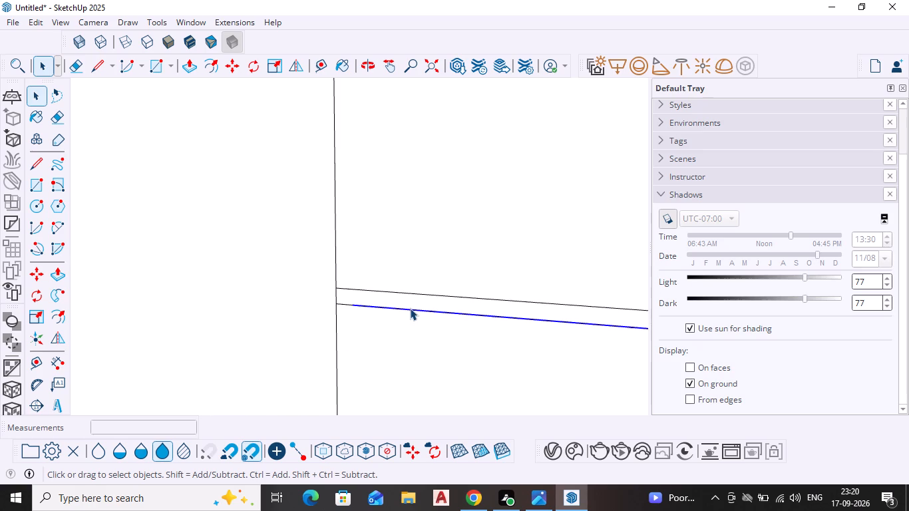
pyautogui.scroll(3, 348, 301)
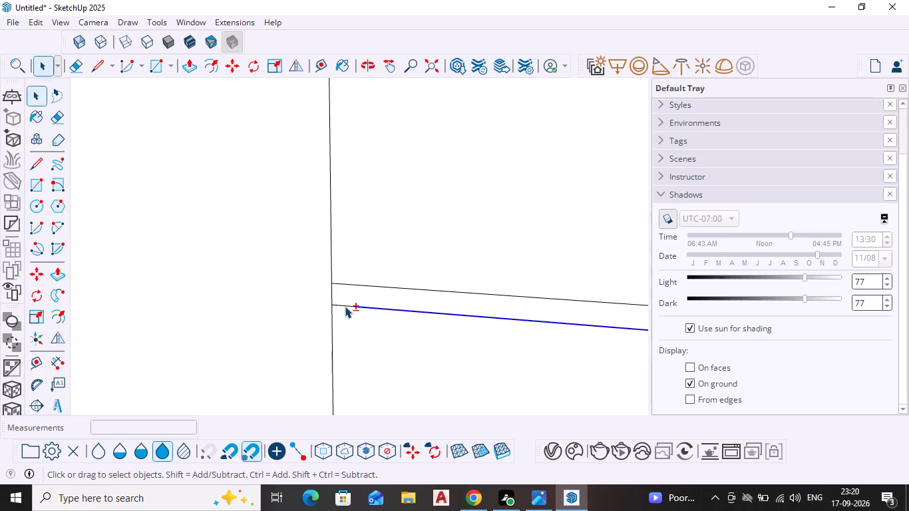
pyautogui.keyDown('shift'); pyautogui.click(342, 304); pyautogui.keyUp('shift')
pyautogui.press('m')
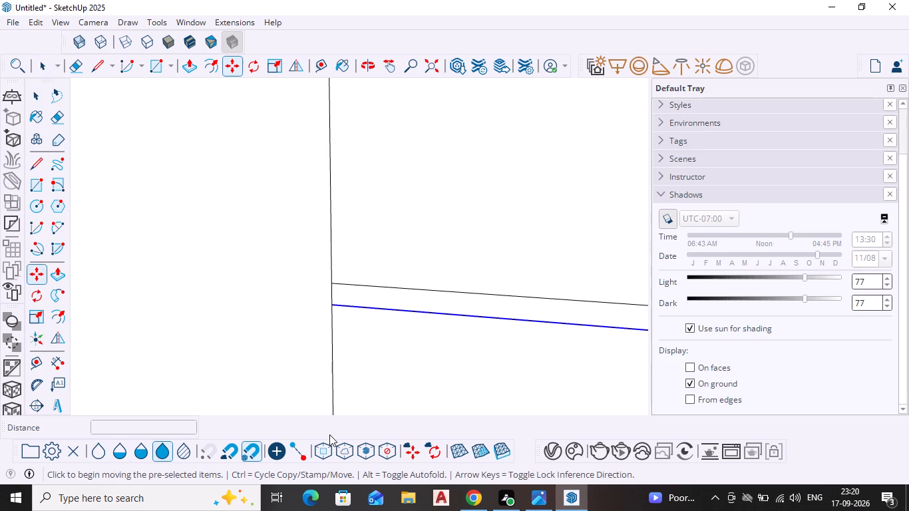
pyautogui.press('Return')
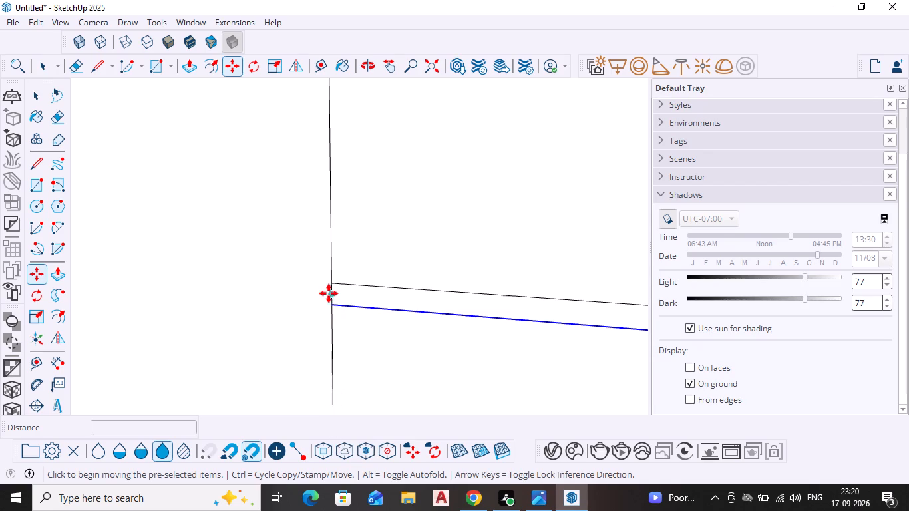
pyautogui.click(330, 302)
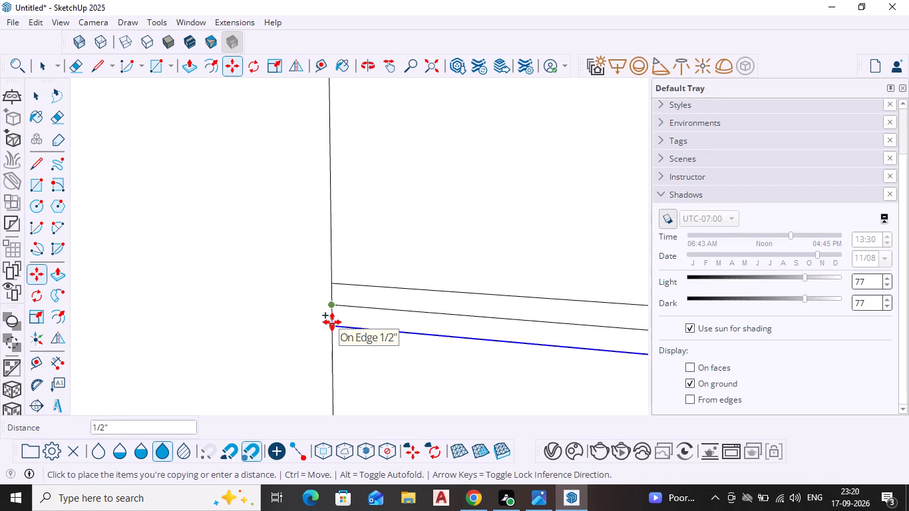
pyautogui.click(332, 322)
pyautogui.press('Escape')
pyautogui.press('space')
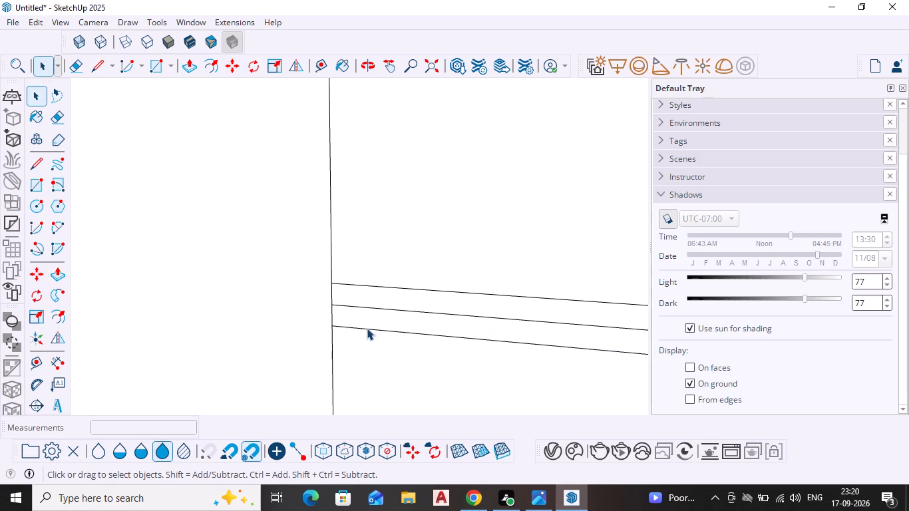
# Copy all three lines of the right panel's second shelf group 1' 11 1/2" down onto the third shelf position.
pyautogui.click(351, 306)
pyautogui.click(346, 281)
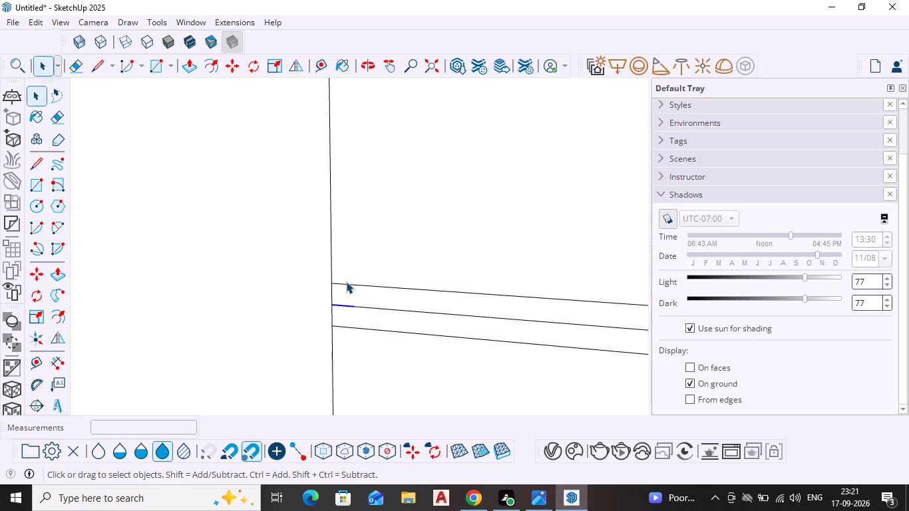
pyautogui.click(345, 283)
pyautogui.keyDown('shift'); pyautogui.click(377, 284); pyautogui.keyUp('shift')
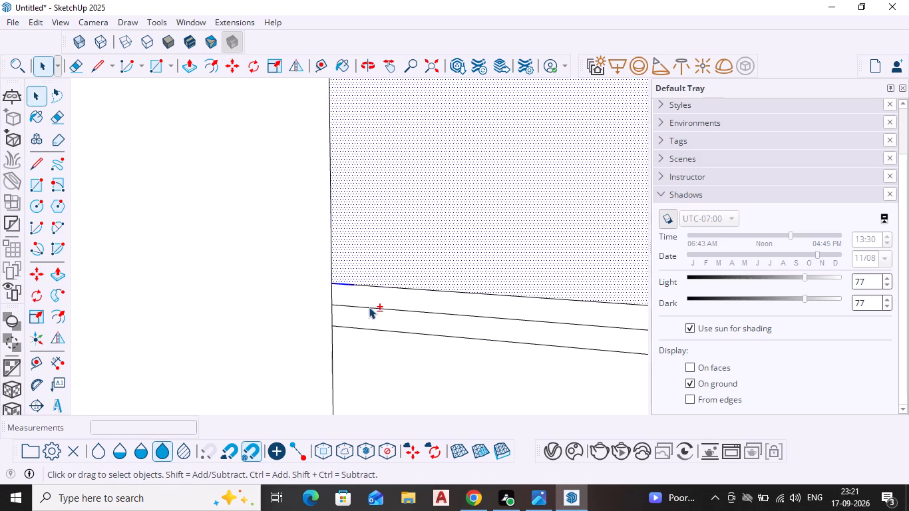
pyautogui.keyDown('shift'); pyautogui.click(380, 286); pyautogui.keyUp('shift')
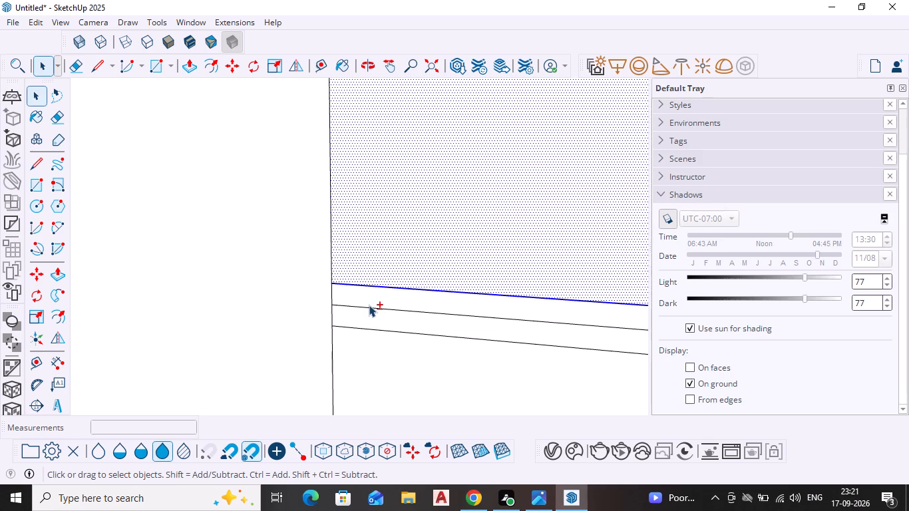
pyautogui.keyDown('shift'); pyautogui.click(369, 306); pyautogui.keyUp('shift')
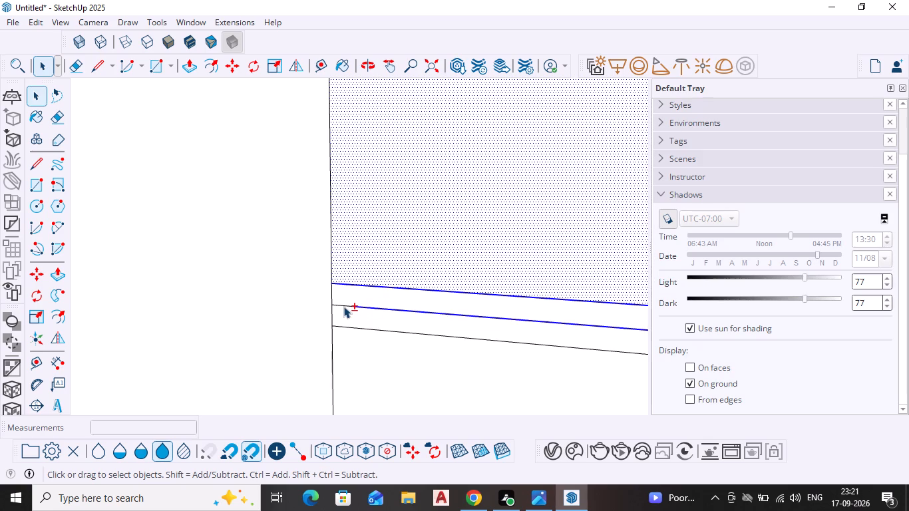
pyautogui.keyDown('shift'); pyautogui.click(343, 305); pyautogui.keyUp('shift')
pyautogui.keyDown('shift'); pyautogui.click(343, 327); pyautogui.keyUp('shift')
pyautogui.keyDown('shift'); pyautogui.click(362, 327); pyautogui.keyUp('shift')
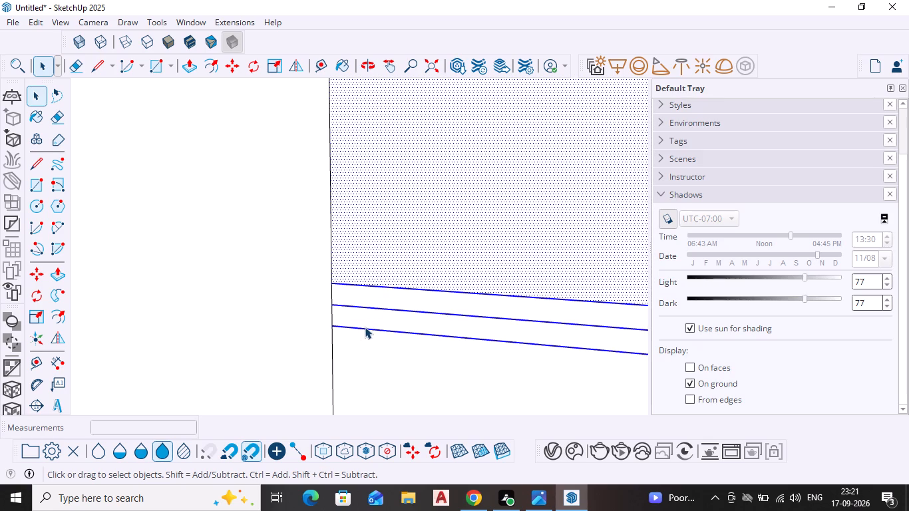
pyautogui.press('m')
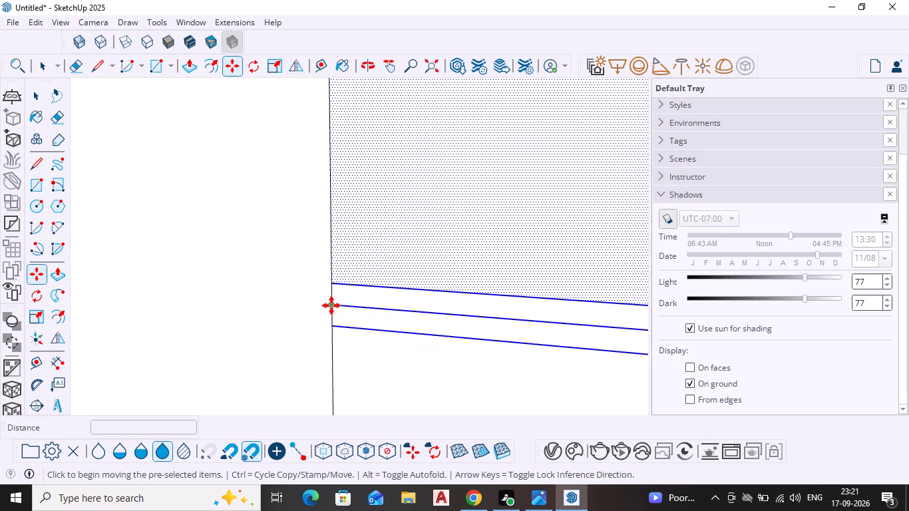
pyautogui.click(331, 305)
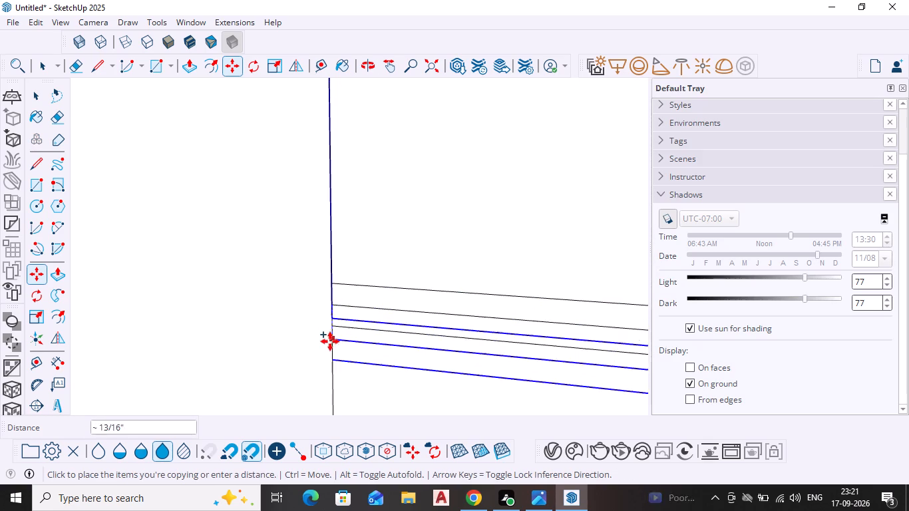
pyautogui.scroll(-15, 347, 347)
pyautogui.keyDown('shift'); pyautogui.moveTo(361, 341); pyautogui.dragTo(357, 256, button='middle'); pyautogui.keyUp('shift')
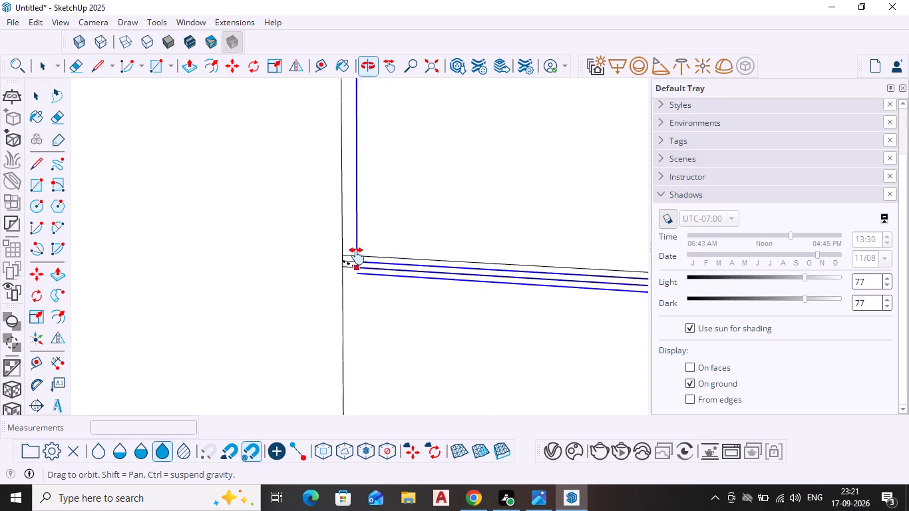
pyautogui.keyDown('shift'); pyautogui.moveTo(357, 256); pyautogui.dragTo(382, 64, button='middle'); pyautogui.keyUp('shift')
pyautogui.scroll(4, 369, 322)
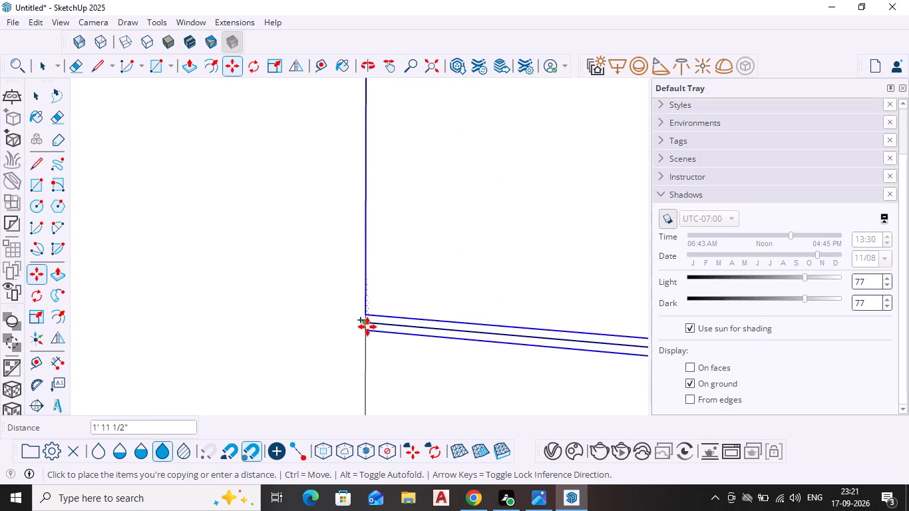
pyautogui.click(365, 321)
pyautogui.press('Escape')
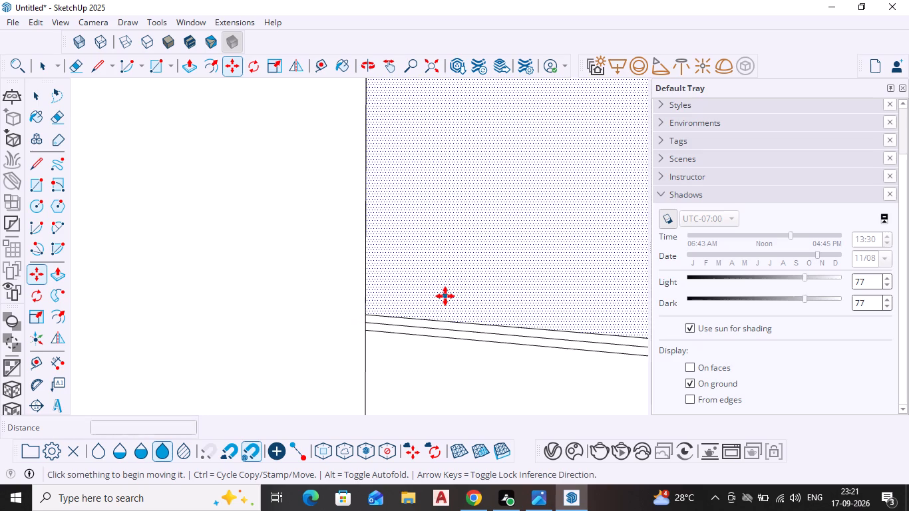
pyautogui.scroll(-15, 456, 286)
pyautogui.scroll(10, 496, 152)
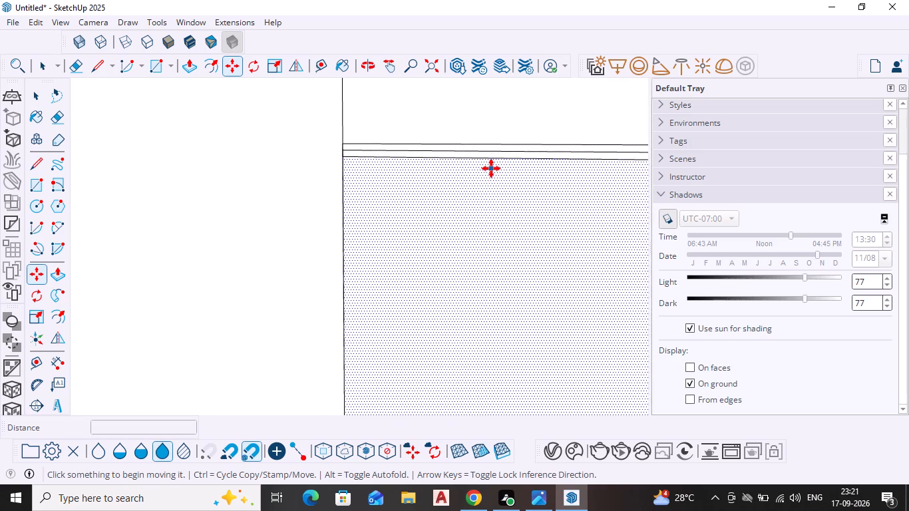
pyautogui.scroll(5, 491, 168)
pyautogui.press('Escape')
pyautogui.scroll(-20, 480, 222)
pyautogui.scroll(-3, 480, 222)
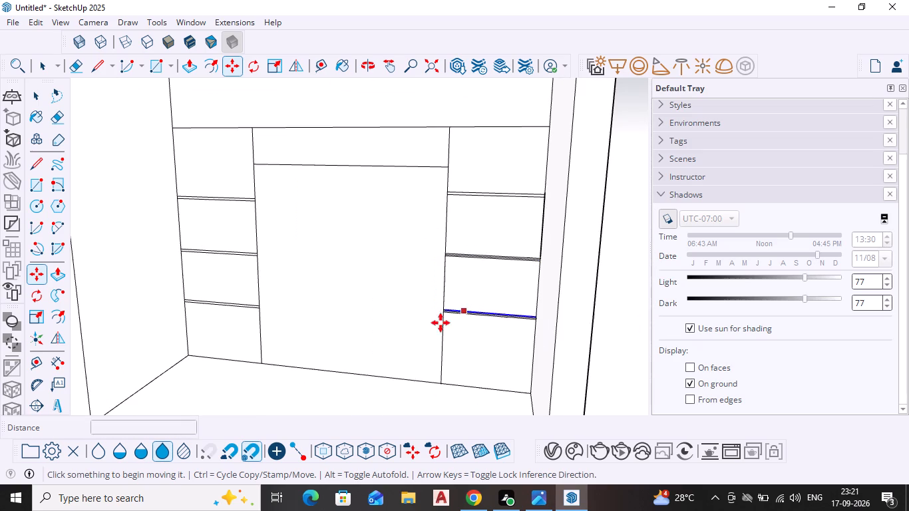
pyautogui.press('Escape')
pyautogui.press('space')
pyautogui.press('space')
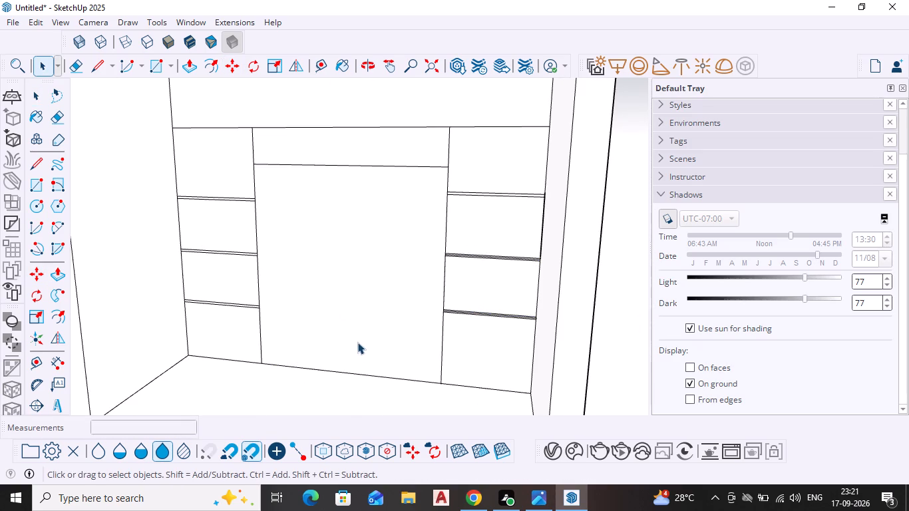
# Push/Pull the left panel's uppermost shelf strip 1' outward from the back wall.
pyautogui.scroll(4, 191, 173)
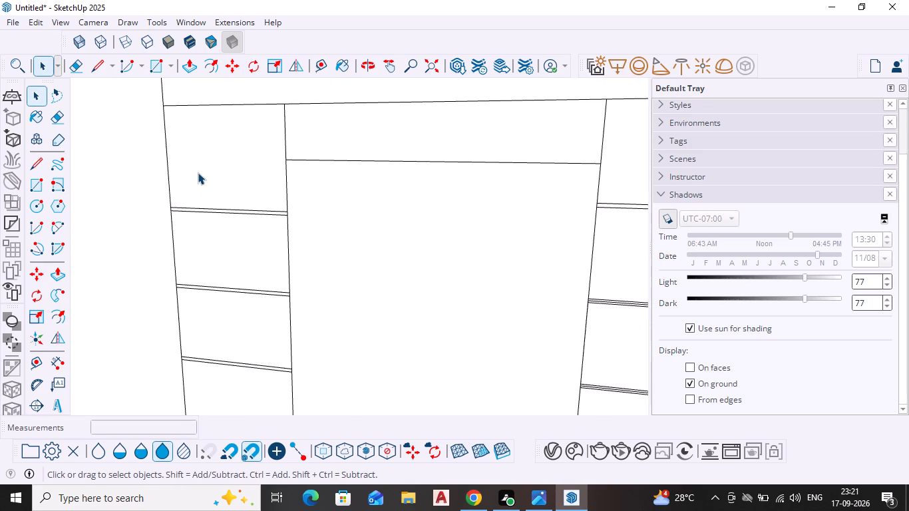
pyautogui.scroll(4, 196, 217)
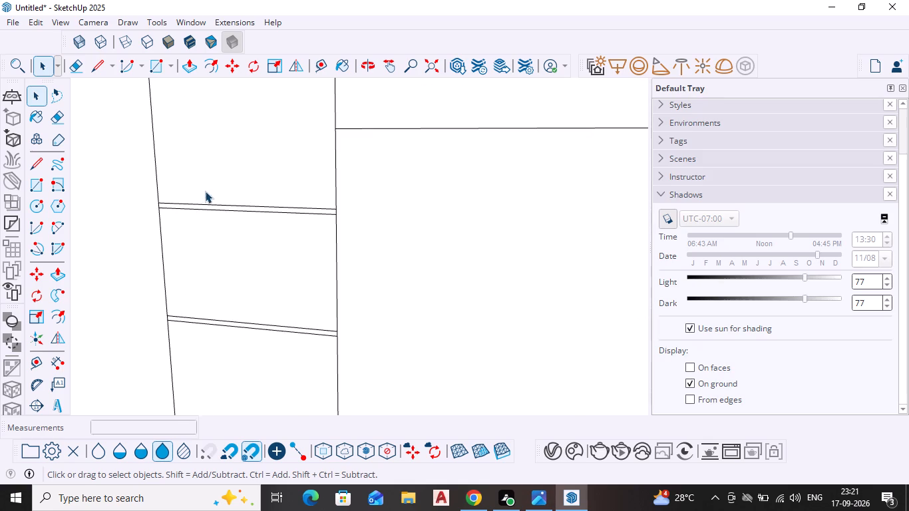
pyautogui.scroll(-3, 205, 191)
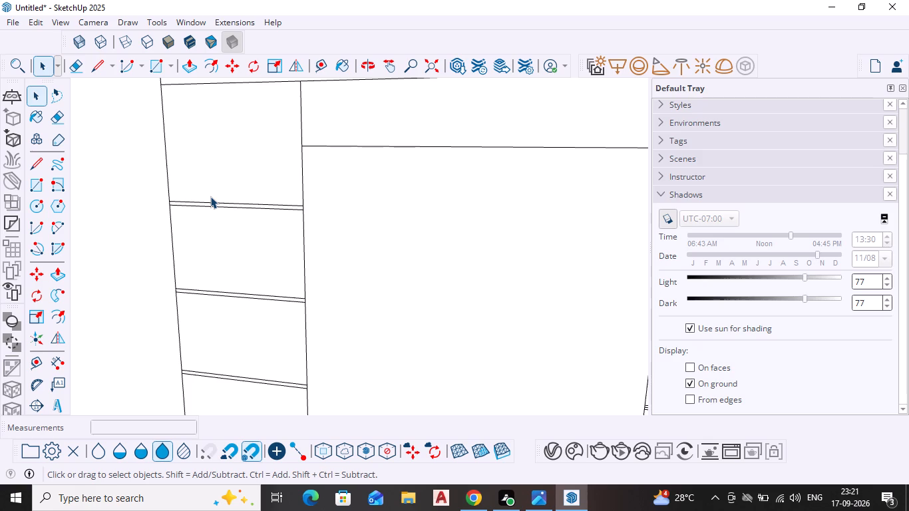
pyautogui.scroll(4, 285, 158)
pyautogui.scroll(-10, 303, 142)
pyautogui.scroll(3, 299, 115)
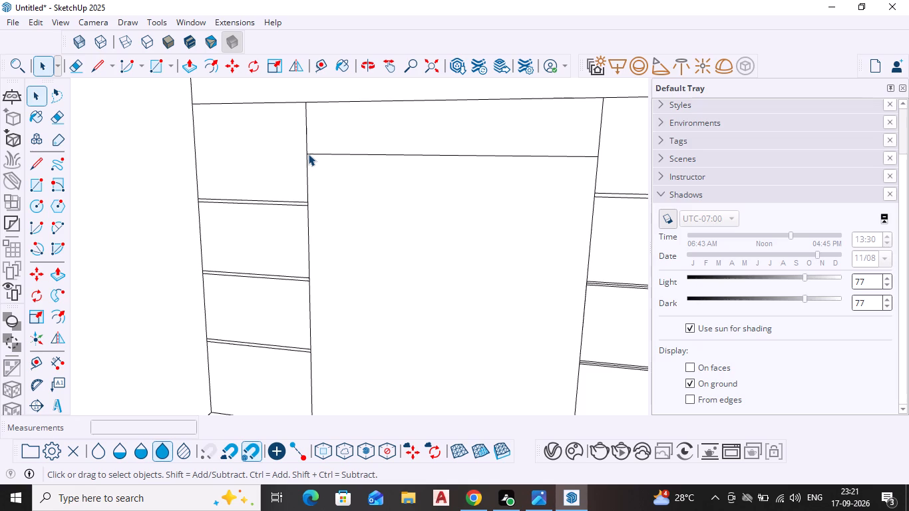
pyautogui.scroll(4, 293, 207)
pyautogui.click(259, 201)
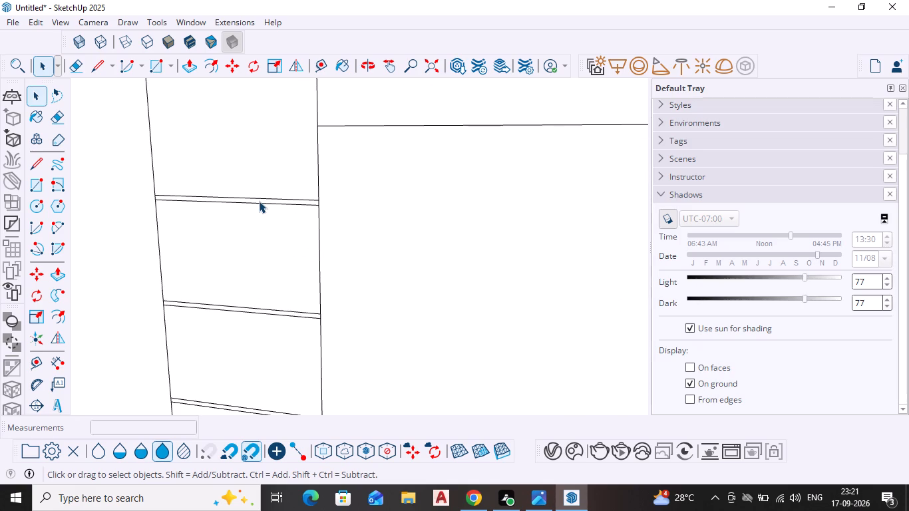
pyautogui.press('p')
pyautogui.press('Return')
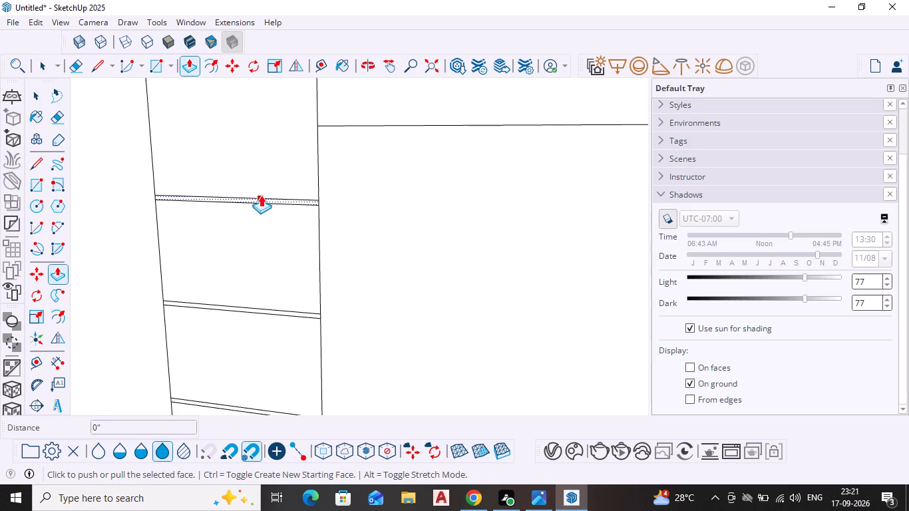
pyautogui.scroll(4, 261, 195)
pyautogui.click(256, 198)
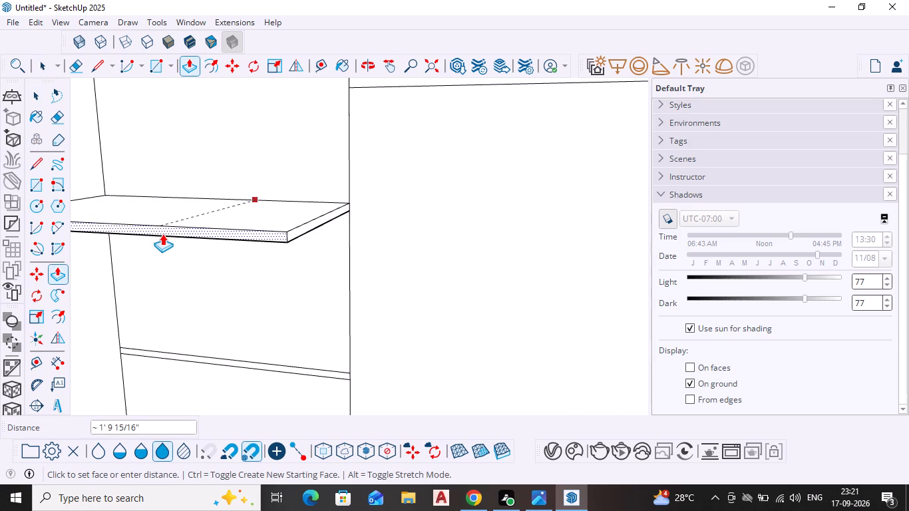
pyautogui.write("1'")
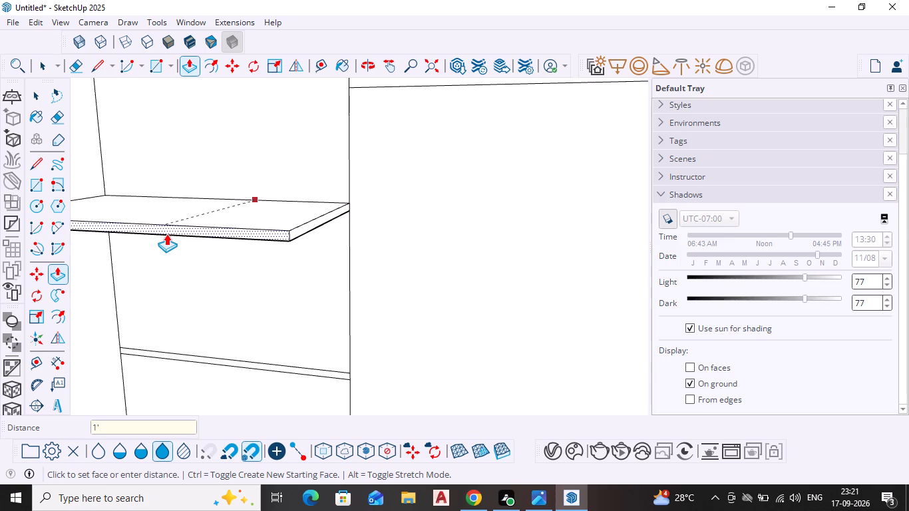
pyautogui.press('Return')
pyautogui.scroll(-1, 188, 245)
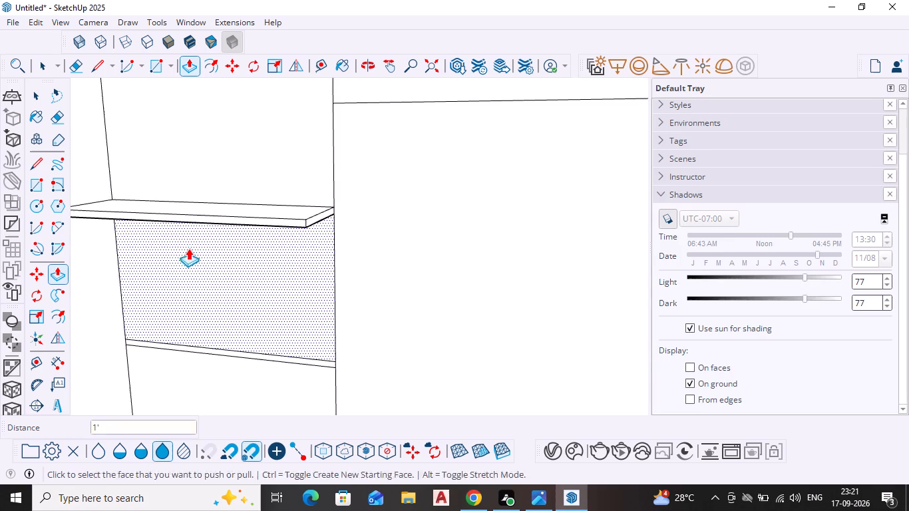
# Extend the front face of the left panel's uppermost shelf outward by another 6".
pyautogui.moveTo(188, 252); pyautogui.dragTo(231, 303, button='middle')
pyautogui.scroll(4, 268, 238)
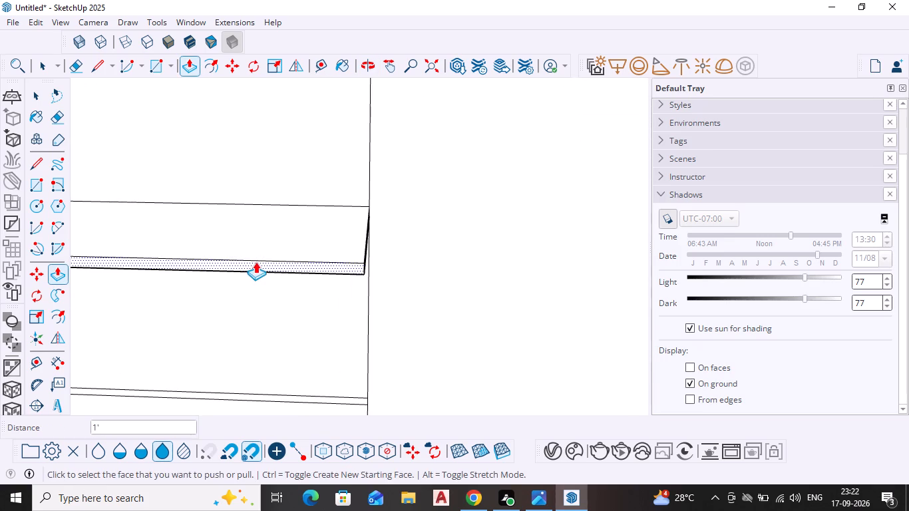
pyautogui.click(256, 261)
pyautogui.write('6"')
pyautogui.press('Return')
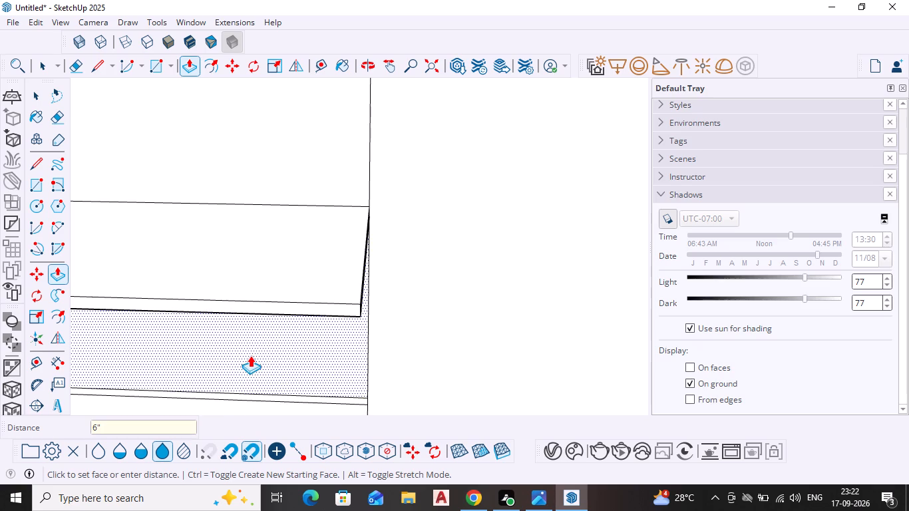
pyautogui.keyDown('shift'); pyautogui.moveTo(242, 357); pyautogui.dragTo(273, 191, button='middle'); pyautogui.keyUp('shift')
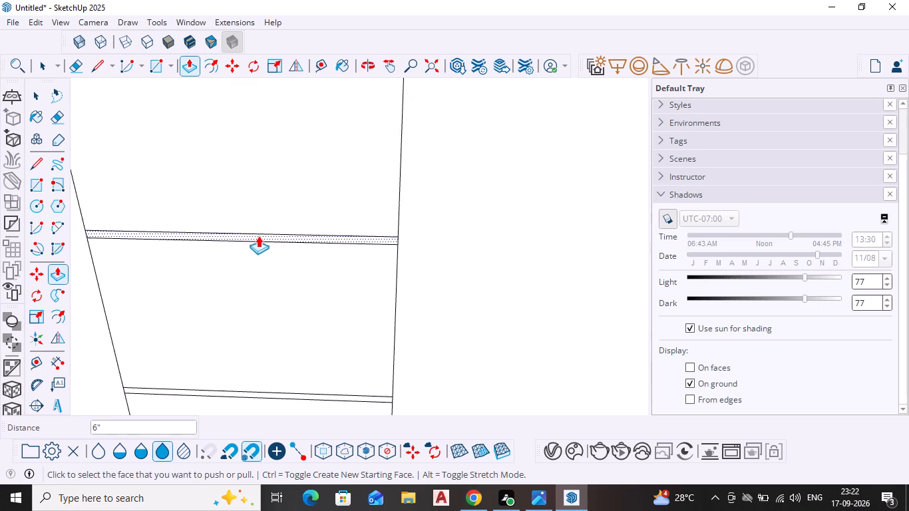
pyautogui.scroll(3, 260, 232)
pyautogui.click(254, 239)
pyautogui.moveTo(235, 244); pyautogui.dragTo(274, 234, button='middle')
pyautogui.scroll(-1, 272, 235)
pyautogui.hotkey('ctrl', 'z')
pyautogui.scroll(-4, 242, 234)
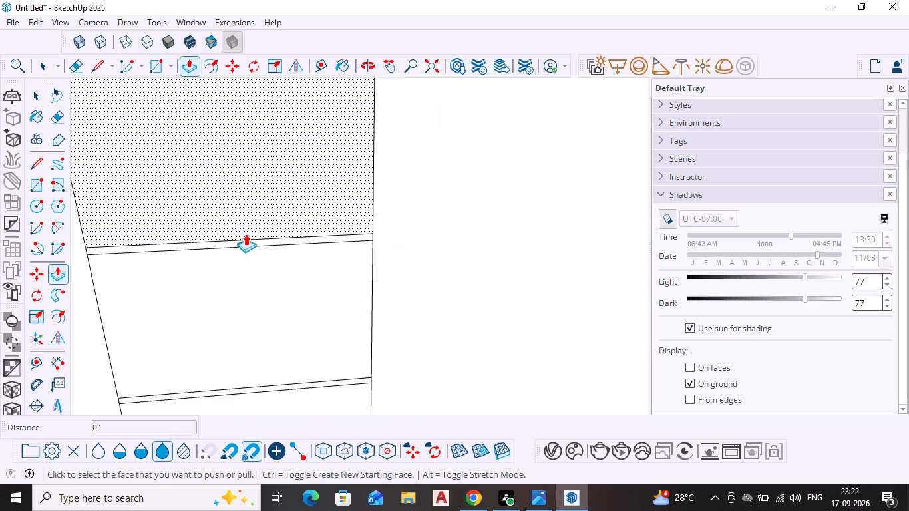
# Push/Pull the left panel's second shelf strip 1' 6" outward from the back wall.
pyautogui.keyDown('shift'); pyautogui.moveTo(245, 236); pyautogui.dragTo(319, 202, button='middle'); pyautogui.keyUp('shift')
pyautogui.scroll(4, 316, 212)
pyautogui.click(309, 202)
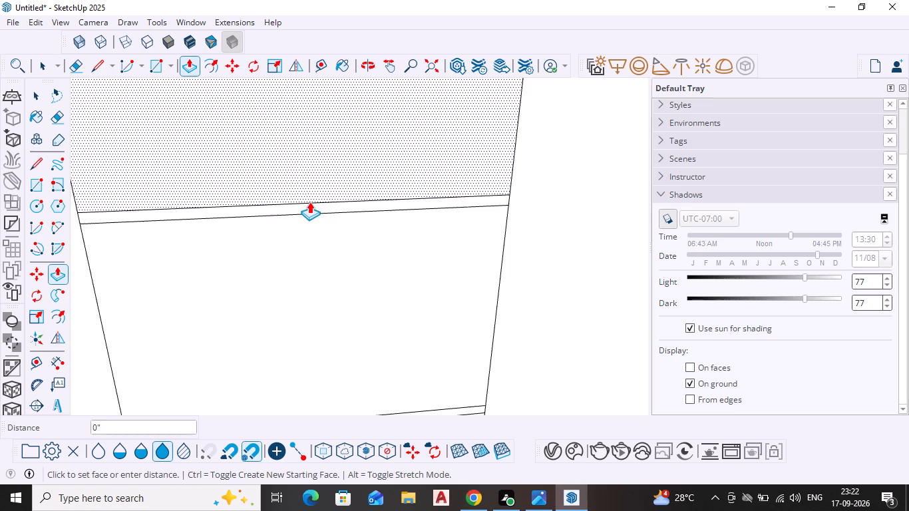
pyautogui.press('Escape')
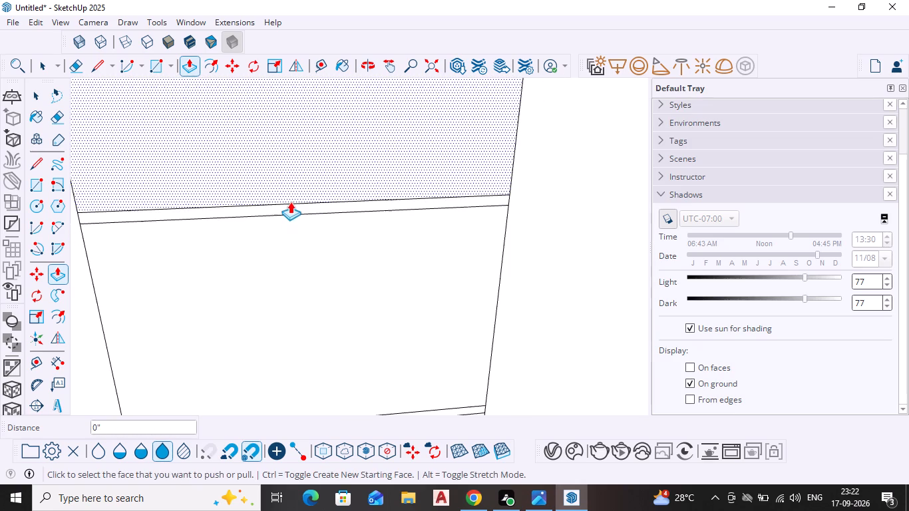
pyautogui.click(286, 208)
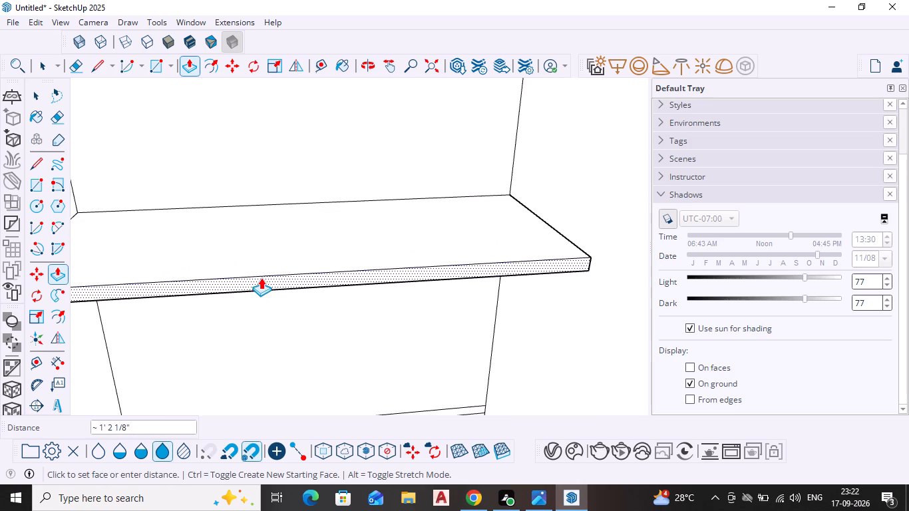
pyautogui.write("1'6")
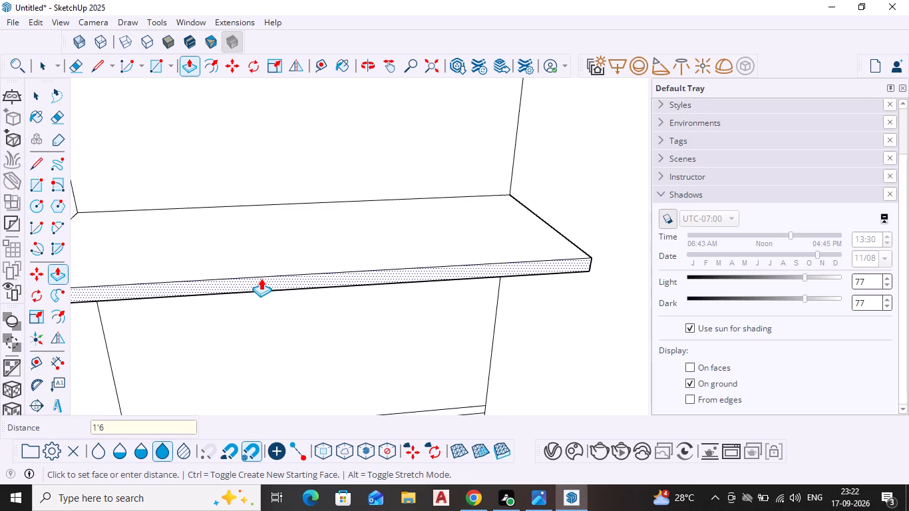
pyautogui.hotkey('shift', '"')
pyautogui.press('Return')
pyautogui.scroll(-3, 319, 353)
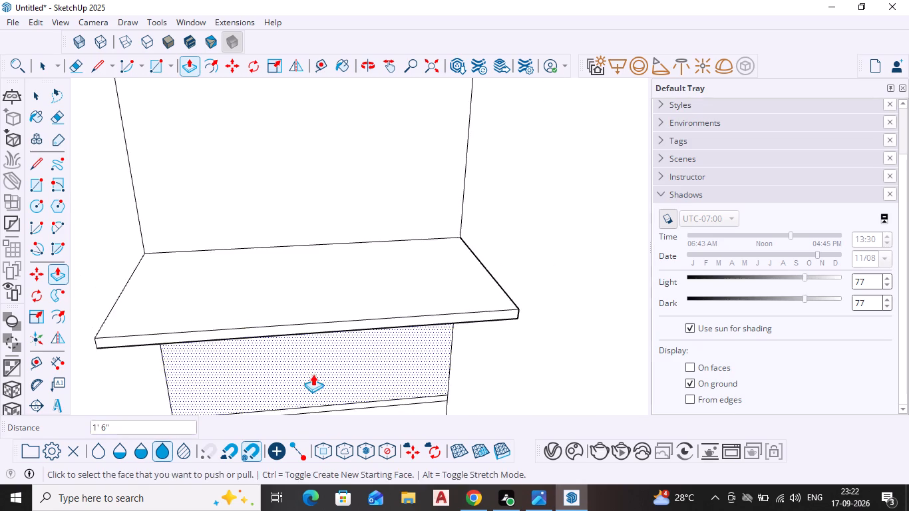
# Repeat the 1' 6" outward pull on the left panel's third shelf strip.
pyautogui.keyDown('shift'); pyautogui.moveTo(305, 373); pyautogui.dragTo(287, 249, button='middle'); pyautogui.keyUp('shift')
pyautogui.scroll(4, 283, 307)
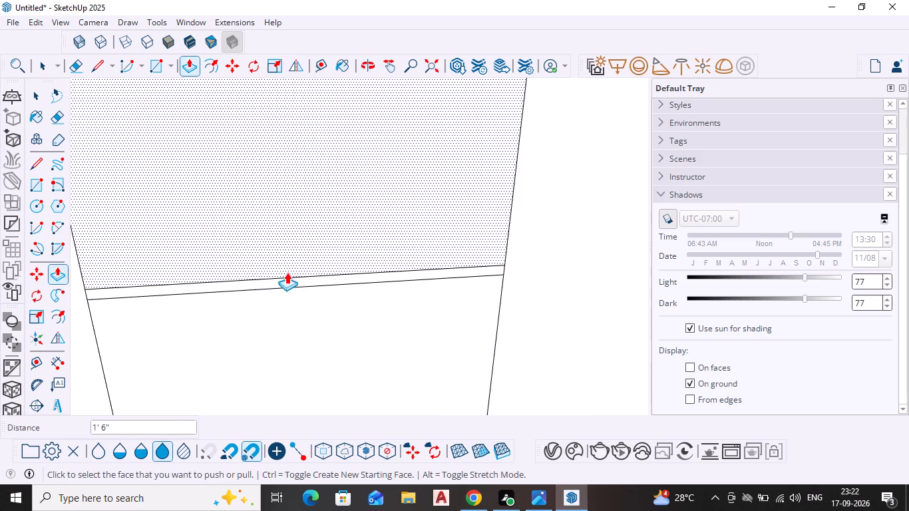
pyautogui.doubleClick(280, 279)
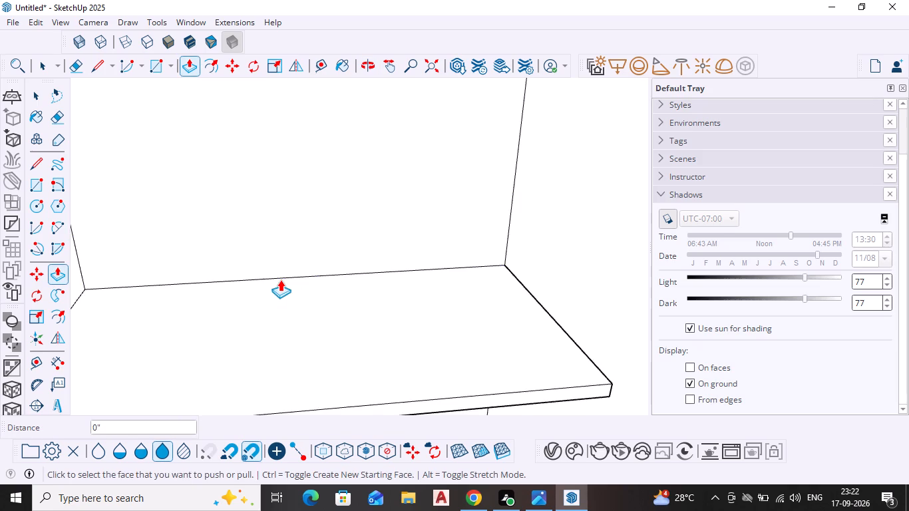
# Repeat the 1' 6" outward pull on the right panel's uppermost shelf strip.
pyautogui.scroll(-14, 285, 279)
pyautogui.scroll(-4, 442, 262)
pyautogui.keyDown('shift'); pyautogui.moveTo(482, 257); pyautogui.dragTo(335, 262, button='middle'); pyautogui.keyUp('shift')
pyautogui.scroll(5, 515, 121)
pyautogui.scroll(4, 423, 157)
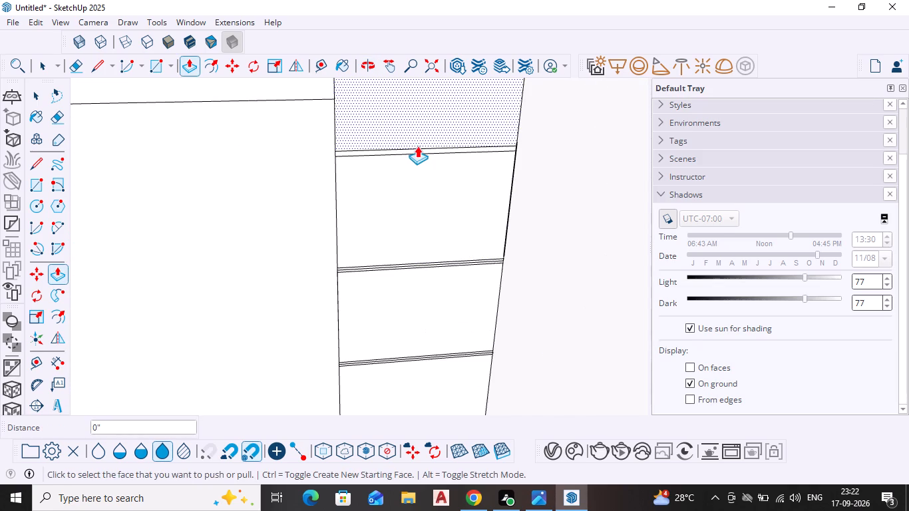
pyautogui.scroll(5, 409, 144)
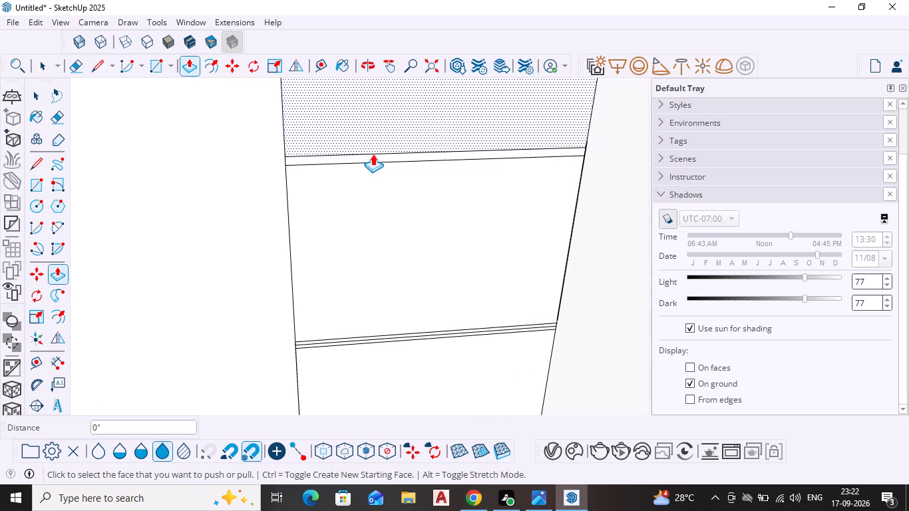
pyautogui.scroll(4, 371, 155)
pyautogui.doubleClick(370, 154)
pyautogui.scroll(-10, 368, 212)
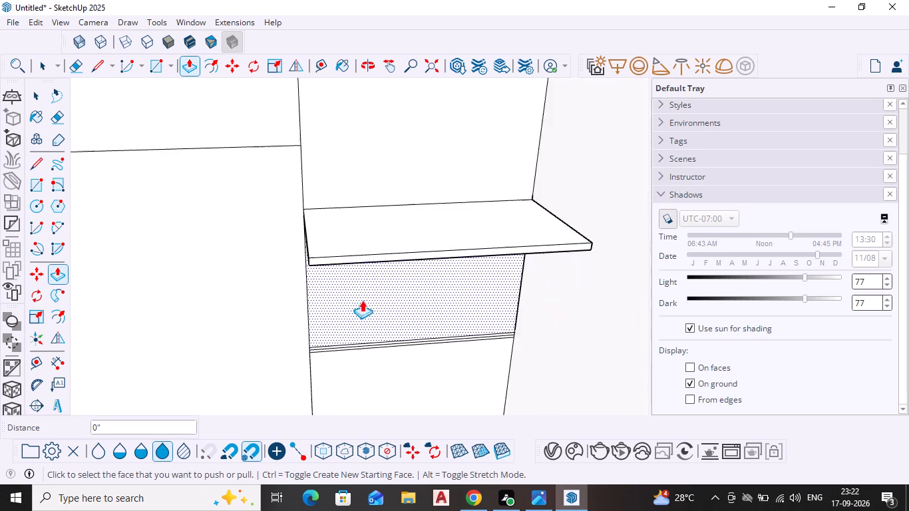
# Delete the middle line inside the right panel's second shelf strip, including the short leftover segment at its left end.
pyautogui.moveTo(377, 368); pyautogui.dragTo(373, 310, button='middle')
pyautogui.press('Escape')
pyautogui.press('space')
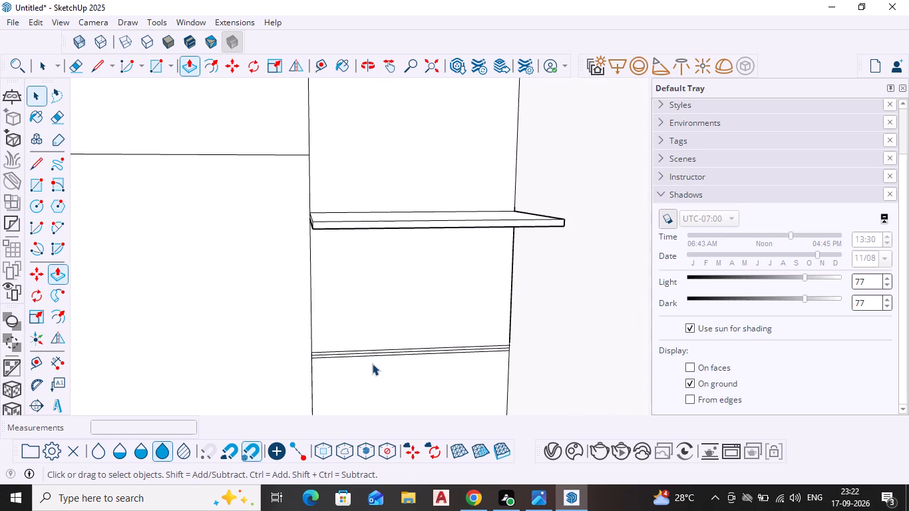
pyautogui.scroll(8, 374, 361)
pyautogui.click(385, 345)
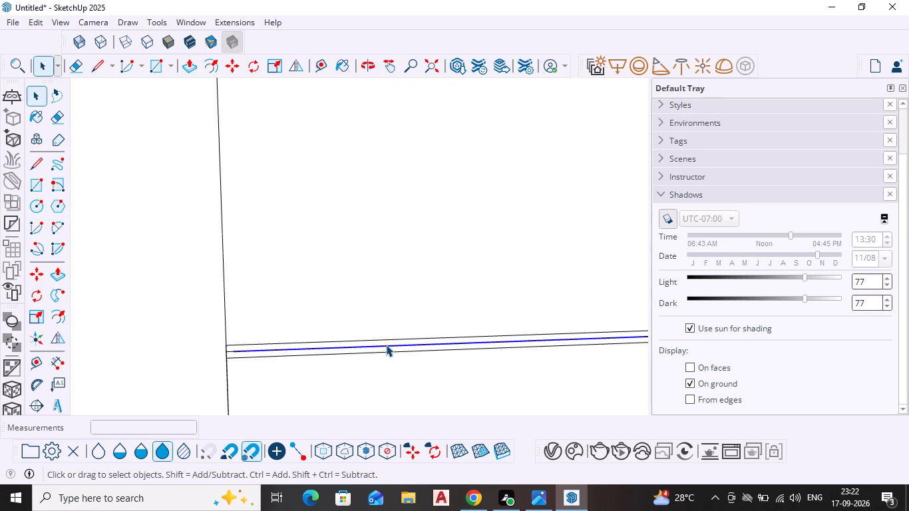
pyautogui.press('Delete')
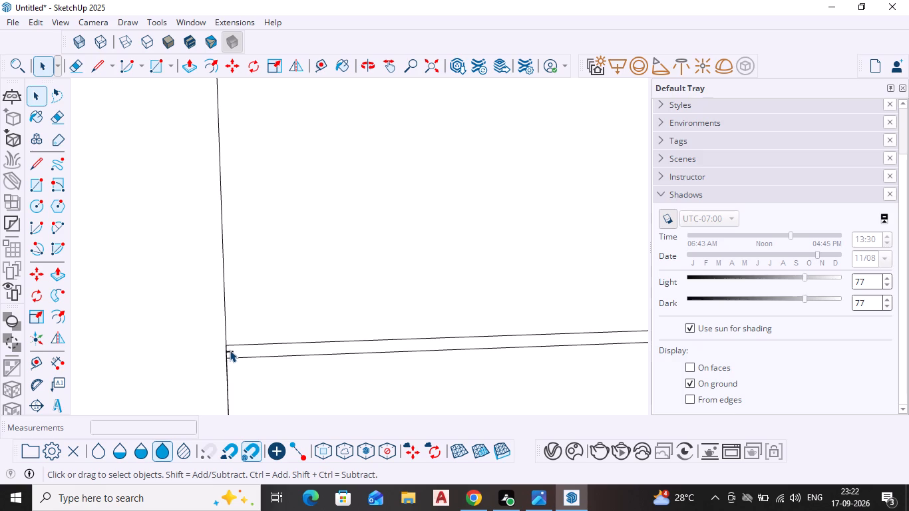
pyautogui.click(230, 349)
pyautogui.click(226, 351)
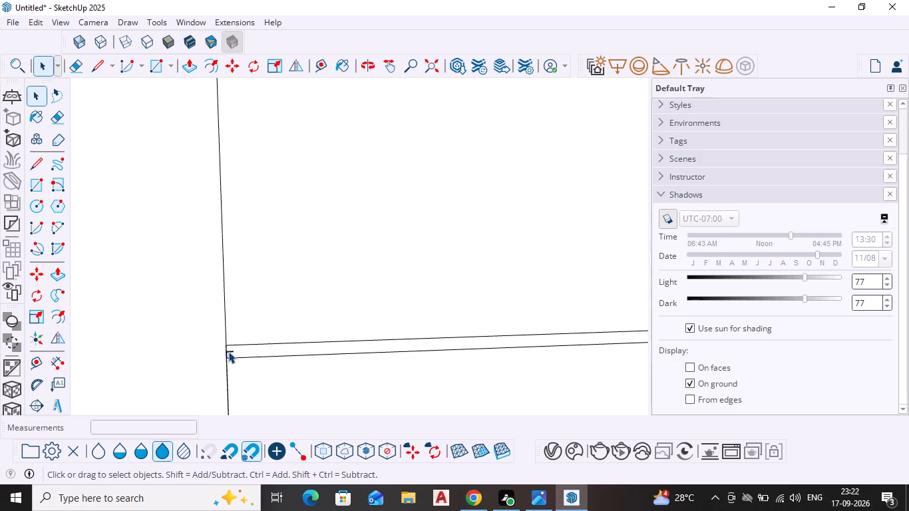
pyautogui.click(228, 351)
pyautogui.press('Delete')
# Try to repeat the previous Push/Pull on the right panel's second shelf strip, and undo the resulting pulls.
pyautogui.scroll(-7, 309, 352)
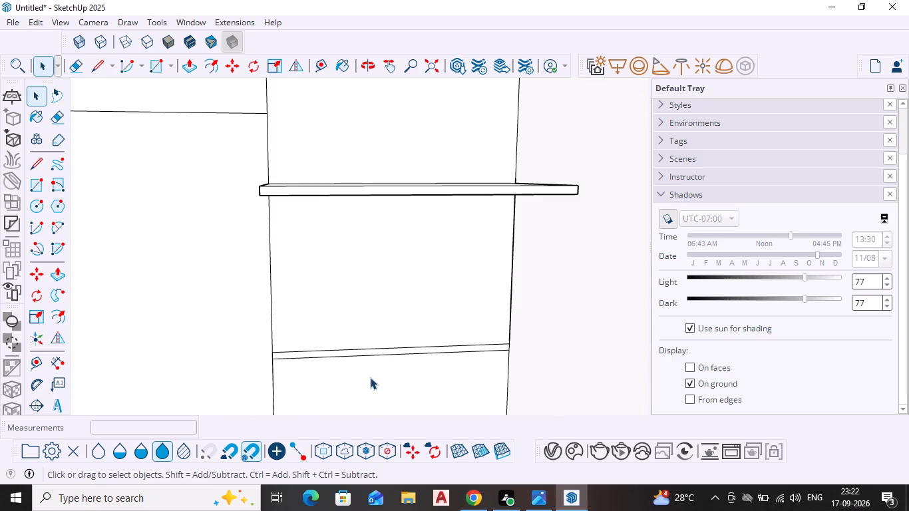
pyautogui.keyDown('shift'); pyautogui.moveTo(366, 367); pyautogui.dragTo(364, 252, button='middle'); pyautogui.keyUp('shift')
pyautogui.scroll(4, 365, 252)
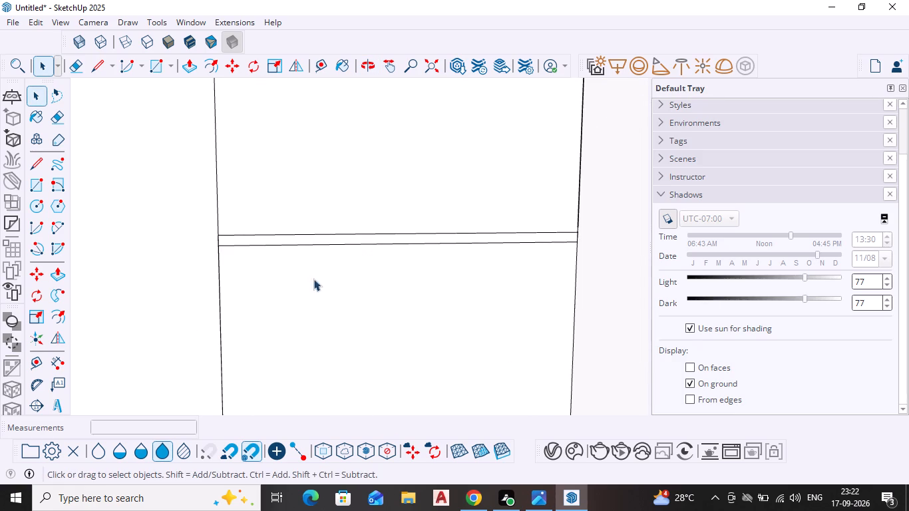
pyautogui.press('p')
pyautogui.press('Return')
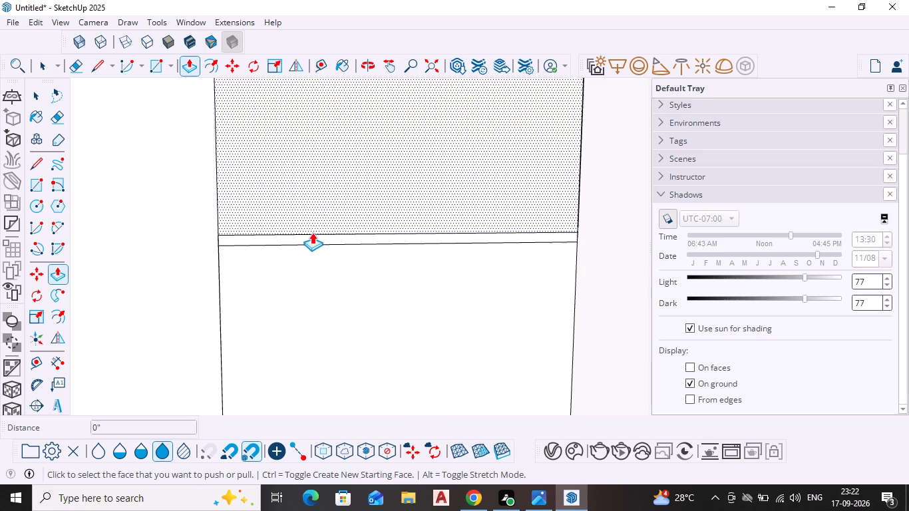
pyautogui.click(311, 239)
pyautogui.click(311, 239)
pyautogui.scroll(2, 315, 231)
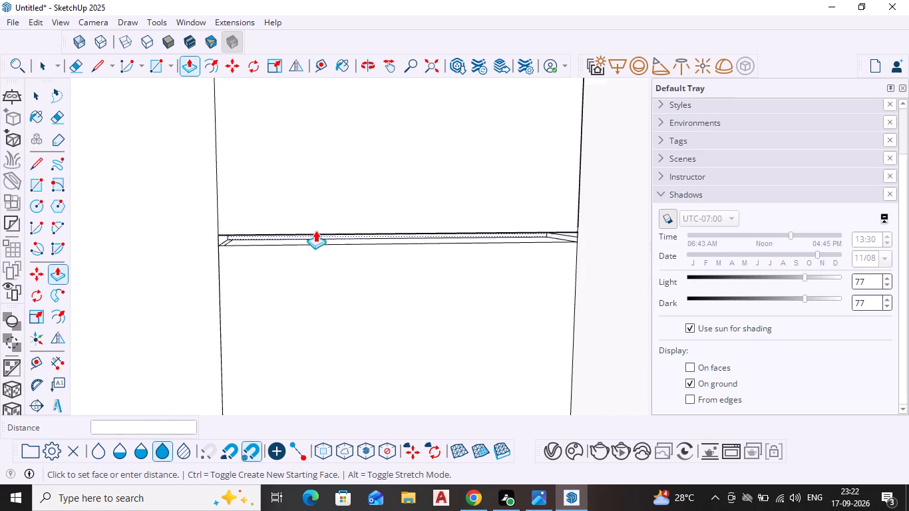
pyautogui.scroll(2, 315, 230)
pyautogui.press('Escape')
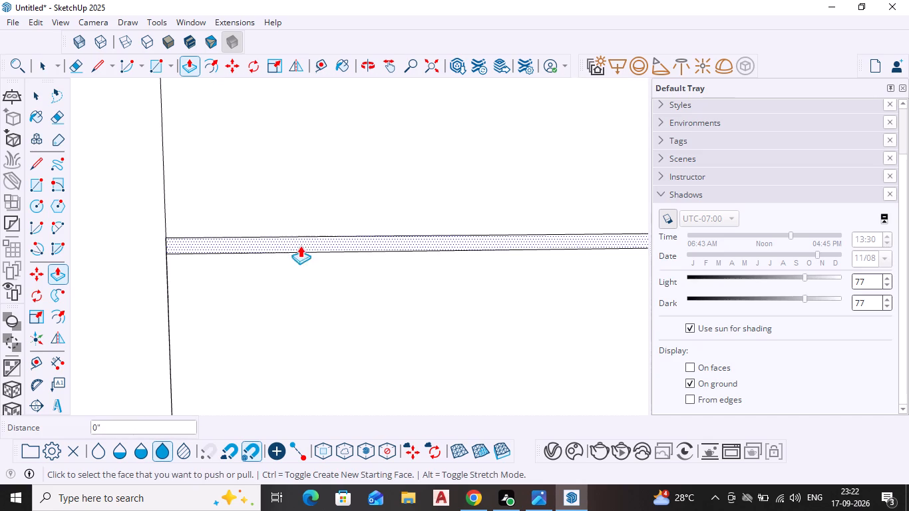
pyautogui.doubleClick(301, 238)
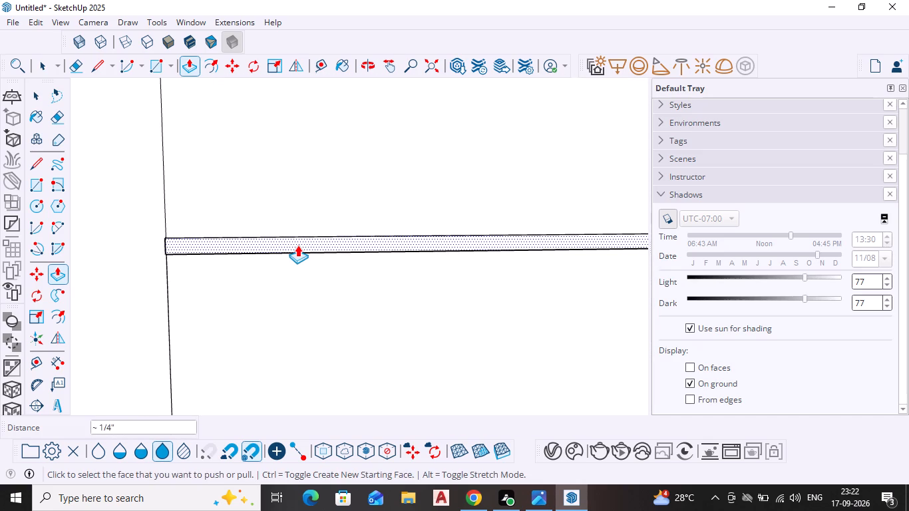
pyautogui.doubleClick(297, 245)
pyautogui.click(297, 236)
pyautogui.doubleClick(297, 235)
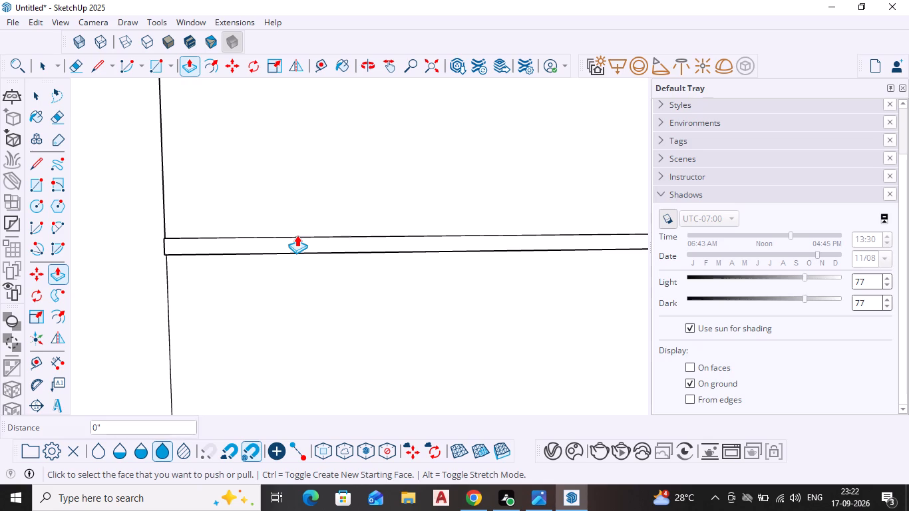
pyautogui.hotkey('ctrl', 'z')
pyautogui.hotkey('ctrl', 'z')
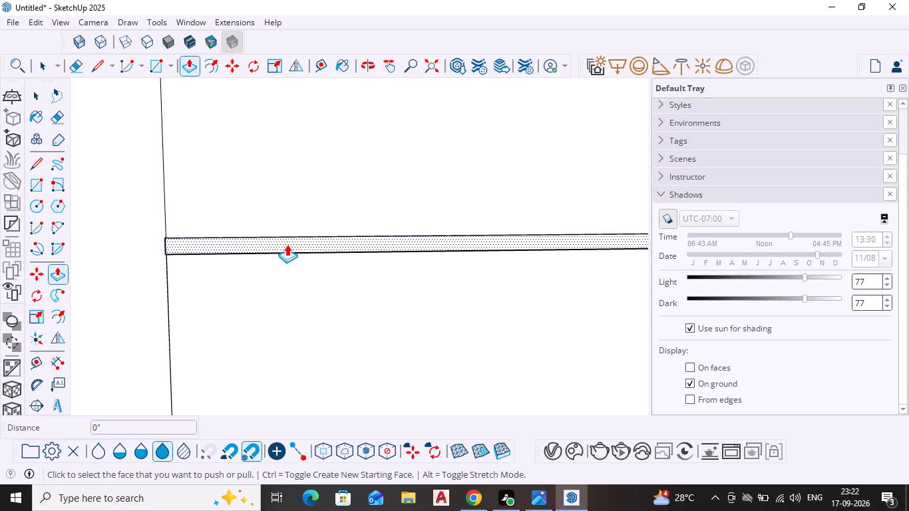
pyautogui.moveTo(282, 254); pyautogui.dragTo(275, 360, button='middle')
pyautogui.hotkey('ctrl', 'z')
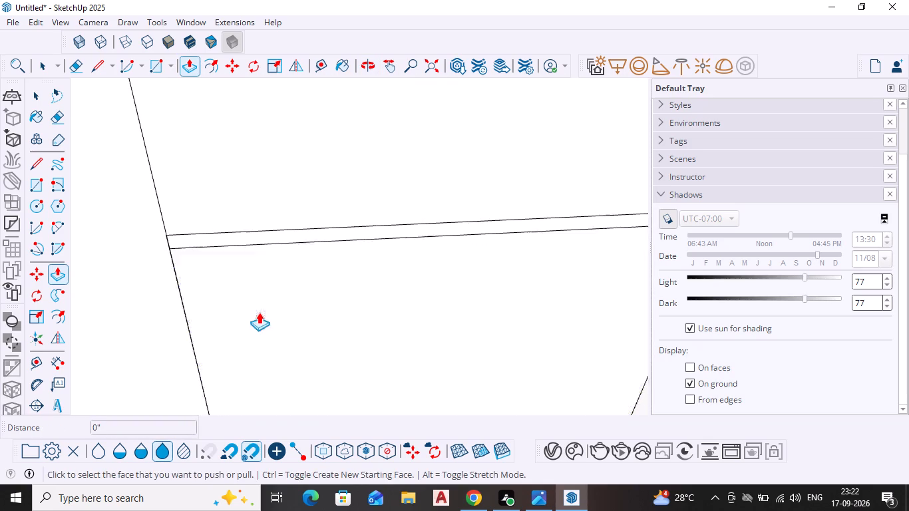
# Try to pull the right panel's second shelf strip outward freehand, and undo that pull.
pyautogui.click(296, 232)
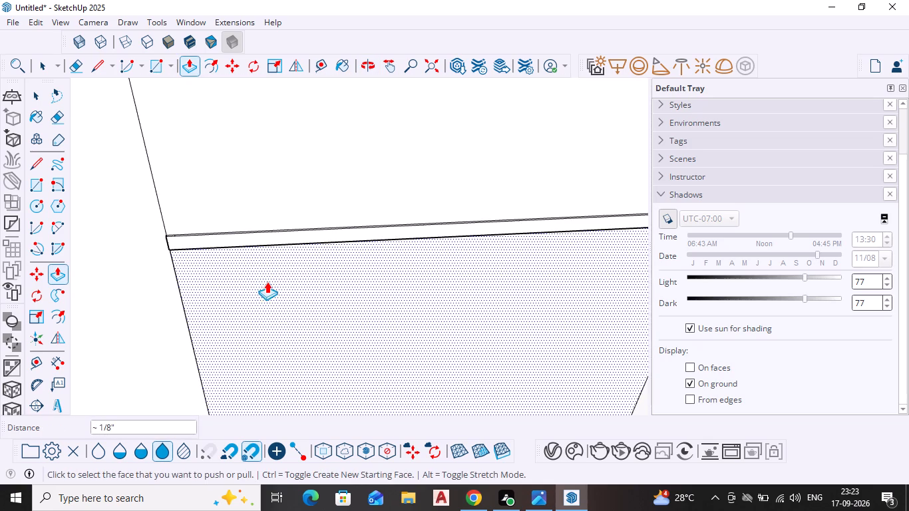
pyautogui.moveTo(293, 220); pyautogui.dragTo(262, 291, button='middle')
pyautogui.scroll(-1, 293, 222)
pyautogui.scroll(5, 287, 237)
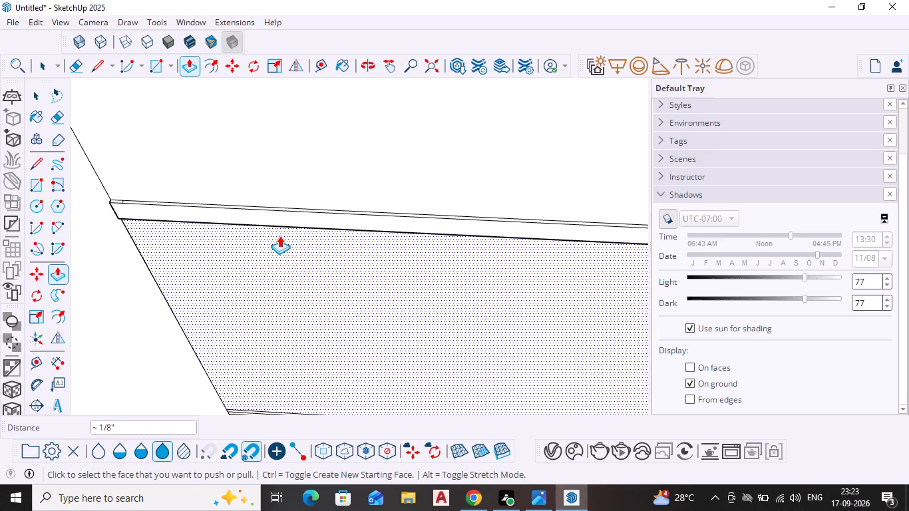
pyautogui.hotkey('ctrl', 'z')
# Push/Pull the right panel's second shelf strip 1' 6" outward from the back wall.
pyautogui.scroll(4, 289, 208)
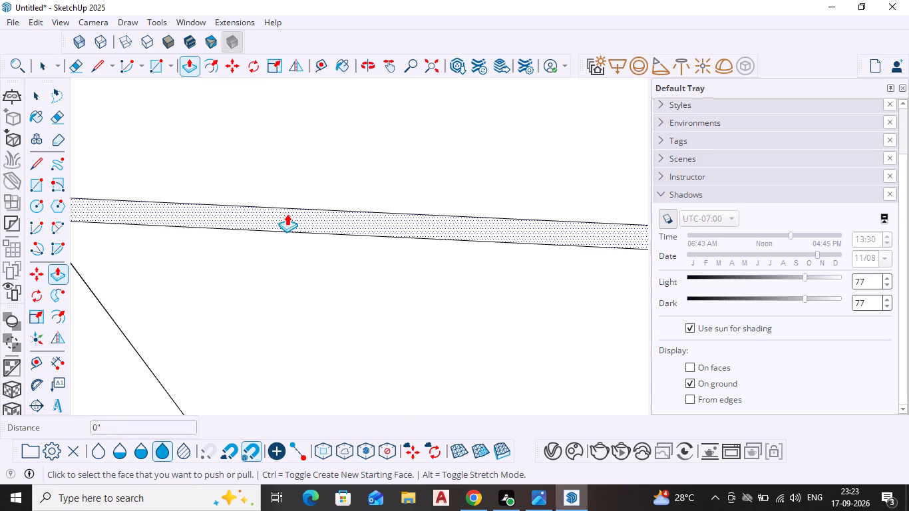
pyautogui.click(287, 214)
pyautogui.moveTo(283, 218); pyautogui.dragTo(281, 225)
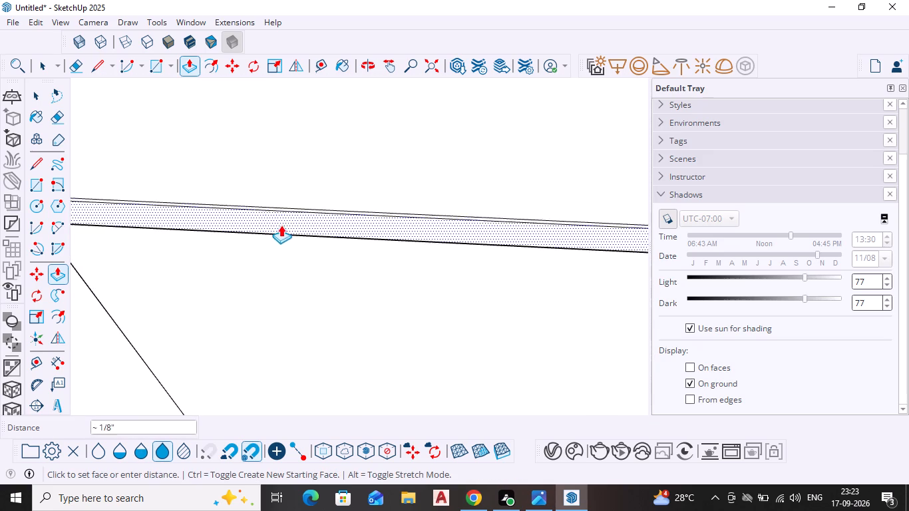
pyautogui.moveTo(281, 225); pyautogui.dragTo(240, 265)
pyautogui.write("1'")
pyautogui.press('6')
pyautogui.hotkey('shift', '"')
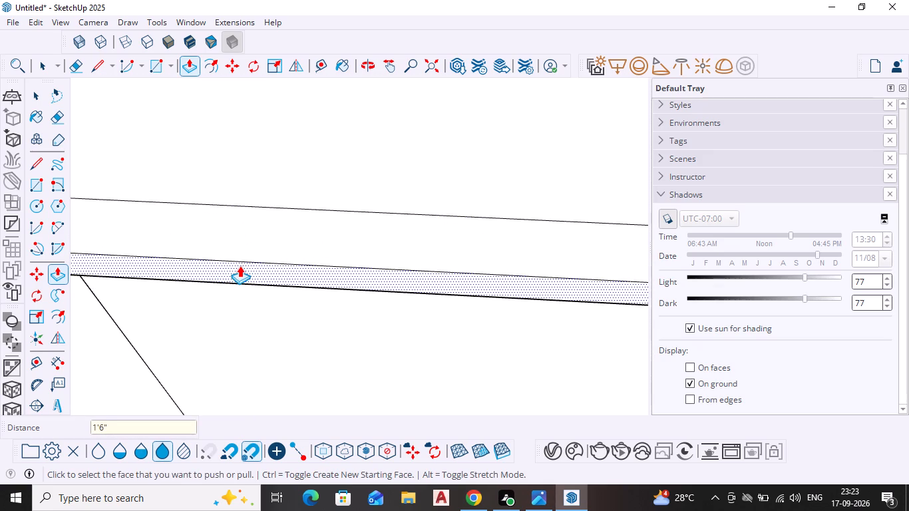
pyautogui.press('Return')
# Delete the middle line running along the inside of the right panel's third shelf strip.
pyautogui.scroll(-18, 241, 263)
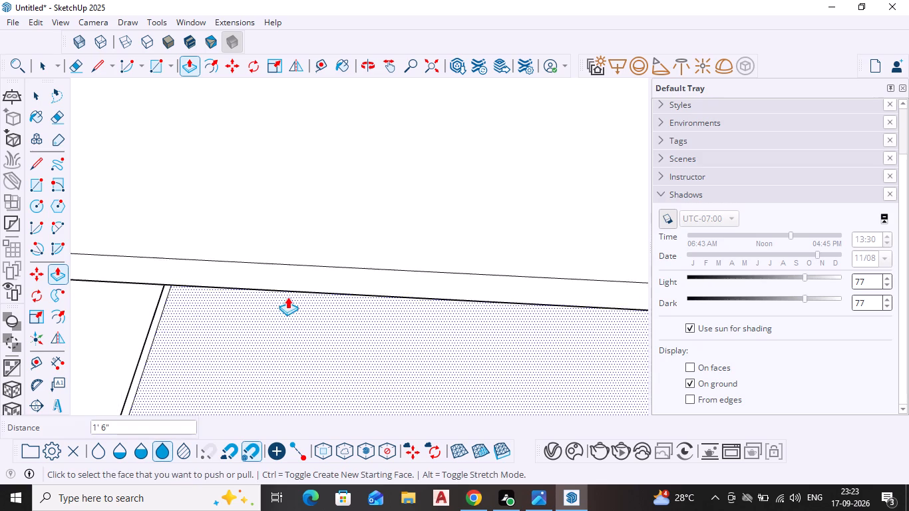
pyautogui.scroll(-4, 287, 297)
pyautogui.keyDown('shift'); pyautogui.moveTo(310, 329); pyautogui.dragTo(325, 223, button='middle'); pyautogui.keyUp('shift')
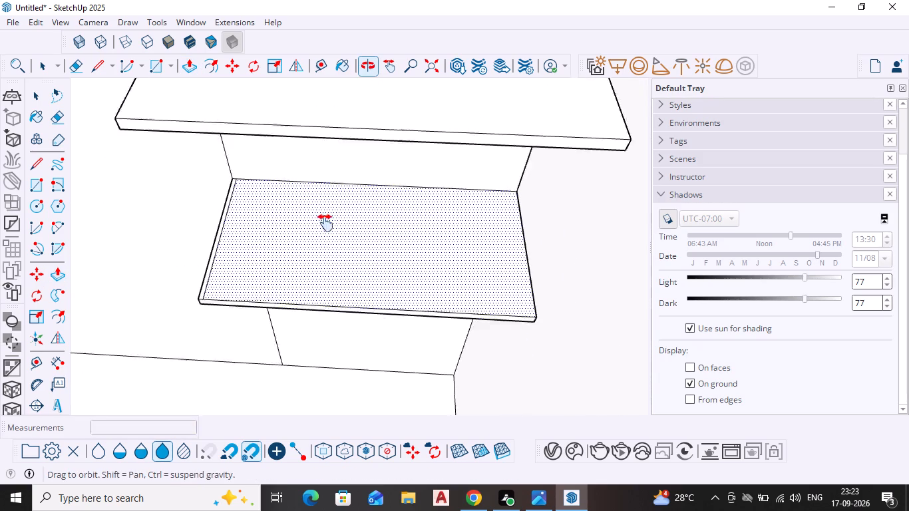
pyautogui.keyDown('shift'); pyautogui.moveTo(325, 223); pyautogui.dragTo(337, 170, button='middle'); pyautogui.keyUp('shift')
pyautogui.moveTo(337, 273); pyautogui.dragTo(355, 192, button='middle')
pyautogui.scroll(10, 355, 190)
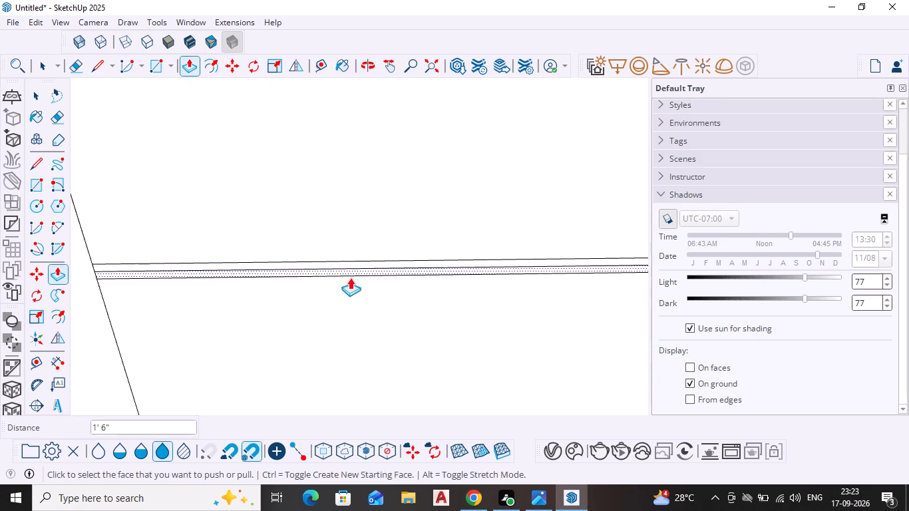
pyautogui.press('Escape')
pyautogui.press('space')
pyautogui.click(358, 267)
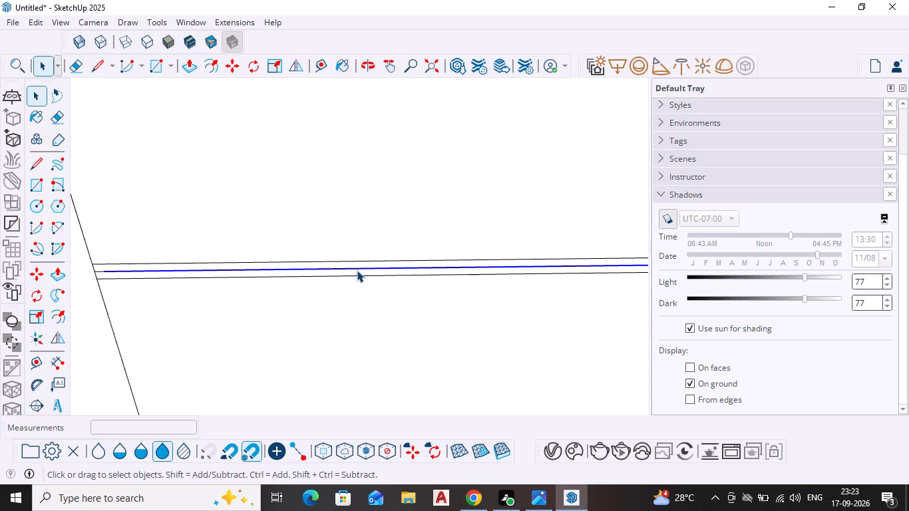
pyautogui.press('Delete')
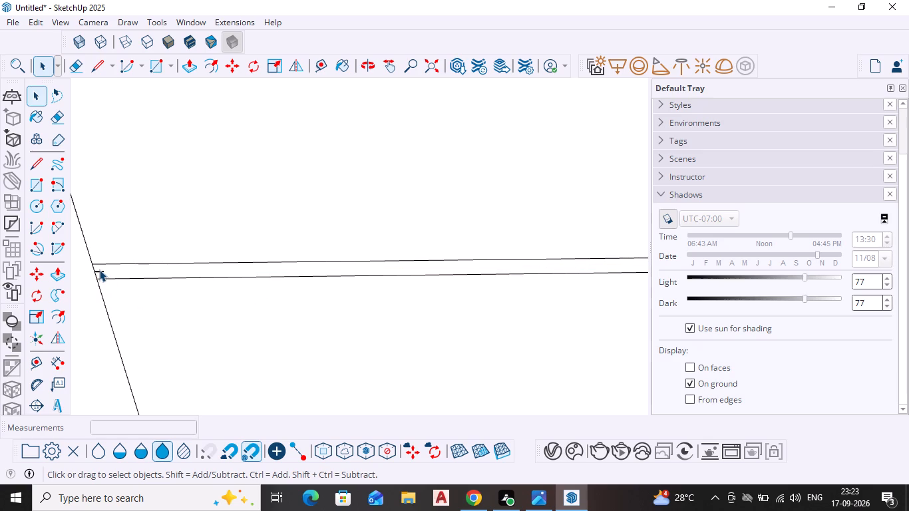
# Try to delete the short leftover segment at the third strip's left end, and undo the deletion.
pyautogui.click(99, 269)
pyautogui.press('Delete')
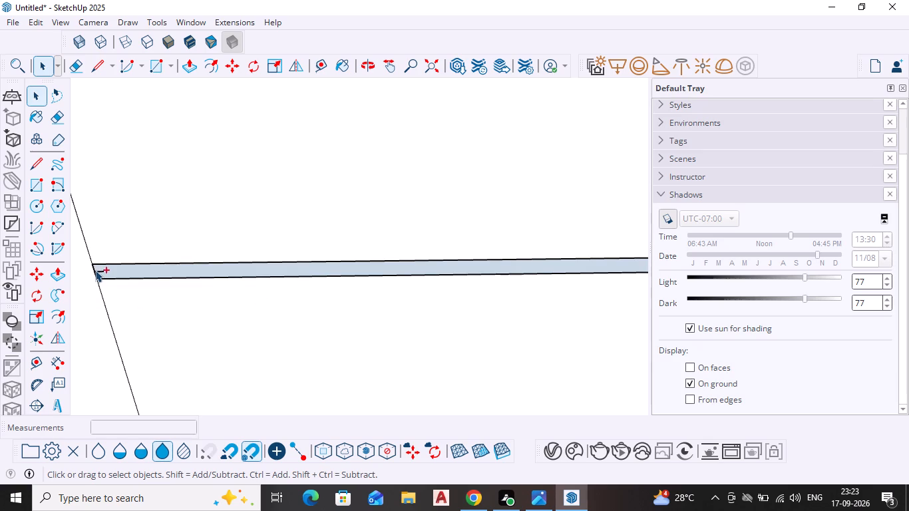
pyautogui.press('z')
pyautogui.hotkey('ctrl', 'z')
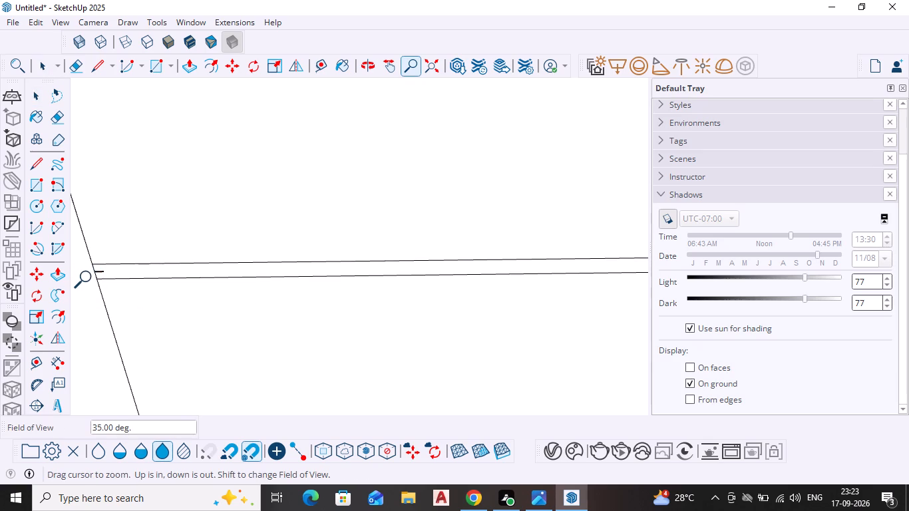
# Delete the short leftover line segment at the left end of the right panel's third shelf strip.
pyautogui.scroll(5, 91, 279)
pyautogui.press('Escape')
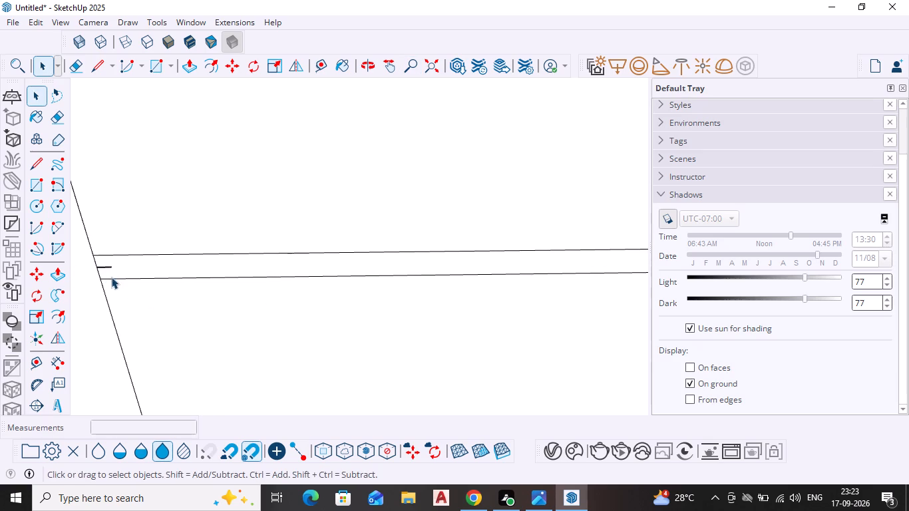
pyautogui.click(107, 267)
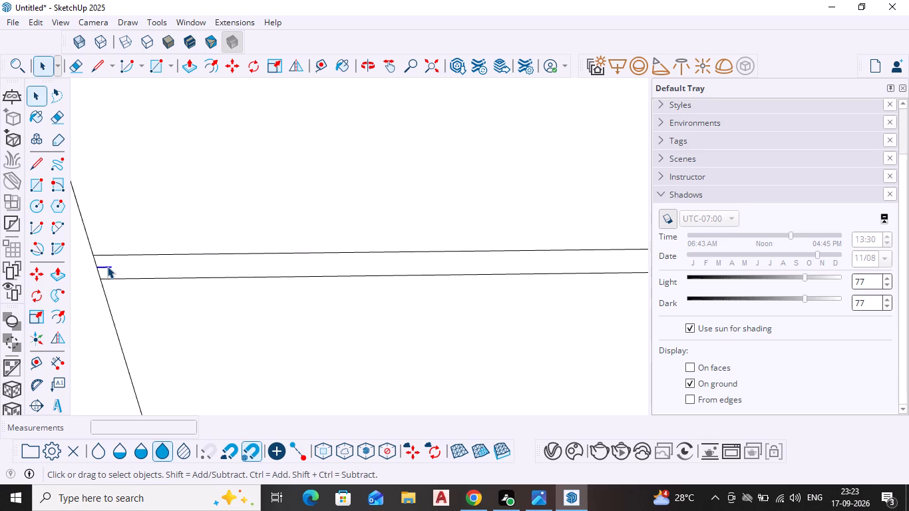
pyautogui.press('Delete')
# Push/Pull the right panel's third shelf strip 1' 6" outward from the back wall.
pyautogui.click(166, 275)
pyautogui.press('p')
pyautogui.press('Return')
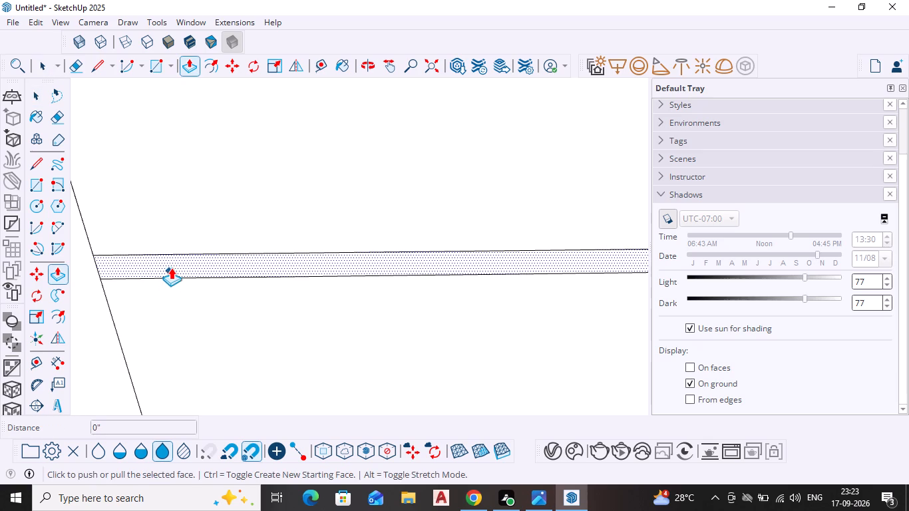
pyautogui.click(174, 263)
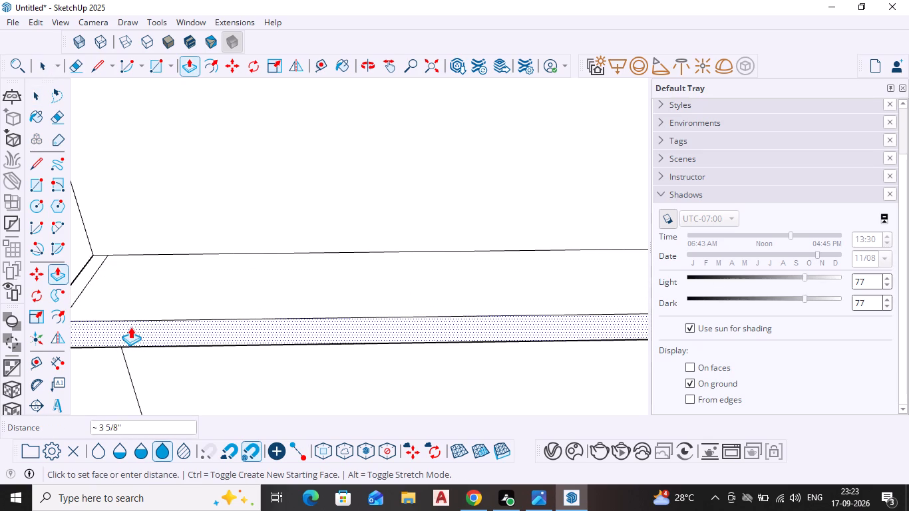
pyautogui.press('1')
pyautogui.press("'")
pyautogui.press('6')
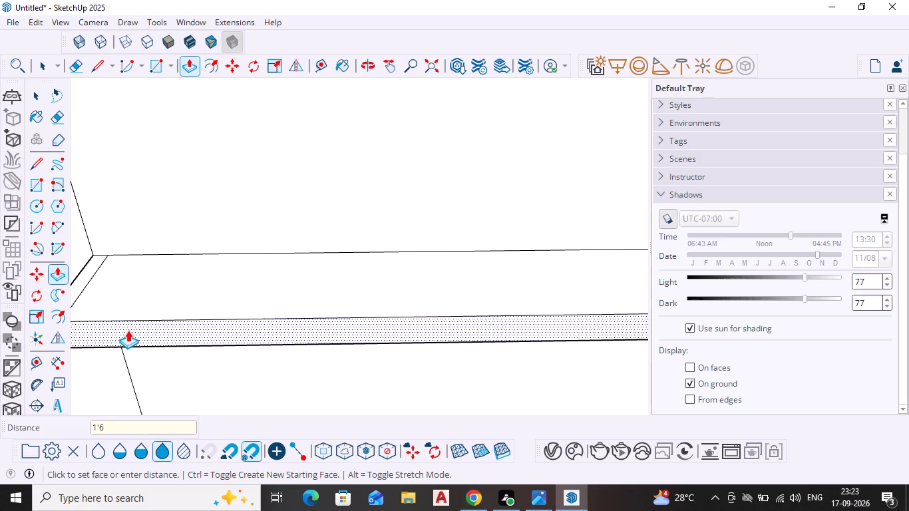
pyautogui.hotkey('shift', '"')
pyautogui.press('Return')
pyautogui.press('Escape')
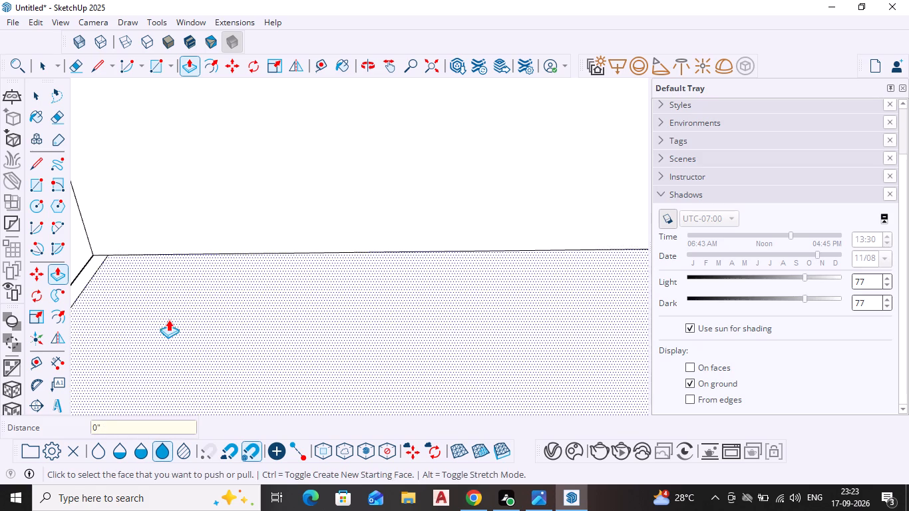
# Inspect the pulled-out shelves on both side panels and the overall back wall layout.
pyautogui.press('space')
pyautogui.scroll(-20, 182, 315)
pyautogui.scroll(-1, 182, 315)
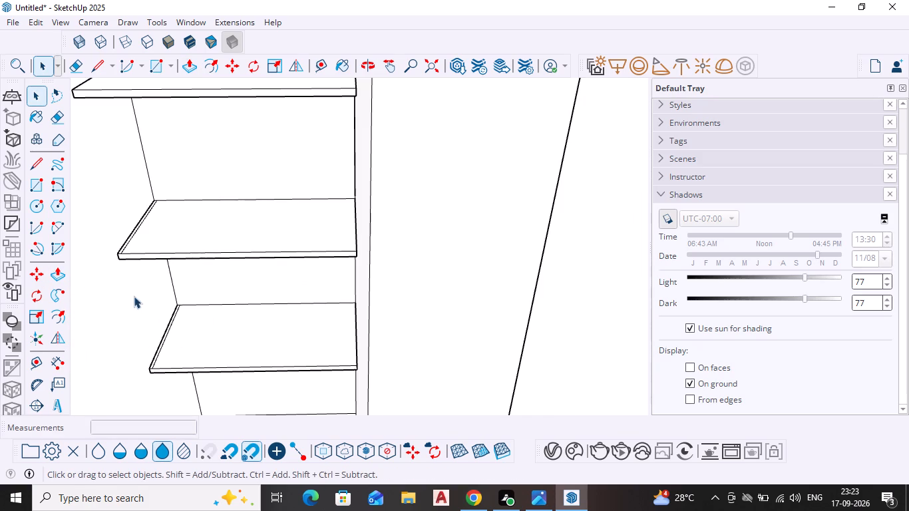
pyautogui.scroll(4, 124, 216)
pyautogui.scroll(3, 124, 288)
pyautogui.scroll(-5, 125, 262)
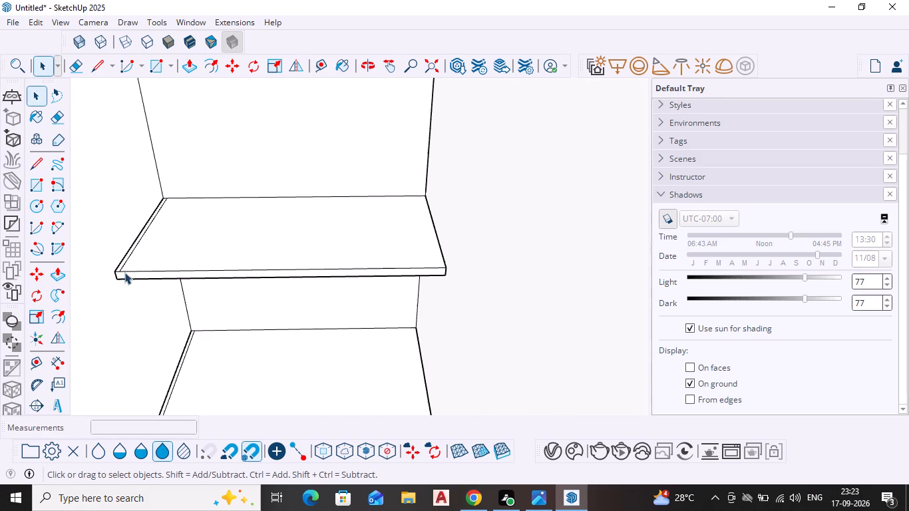
pyautogui.click(296, 246)
pyautogui.moveTo(265, 289); pyautogui.dragTo(272, 197, button='middle')
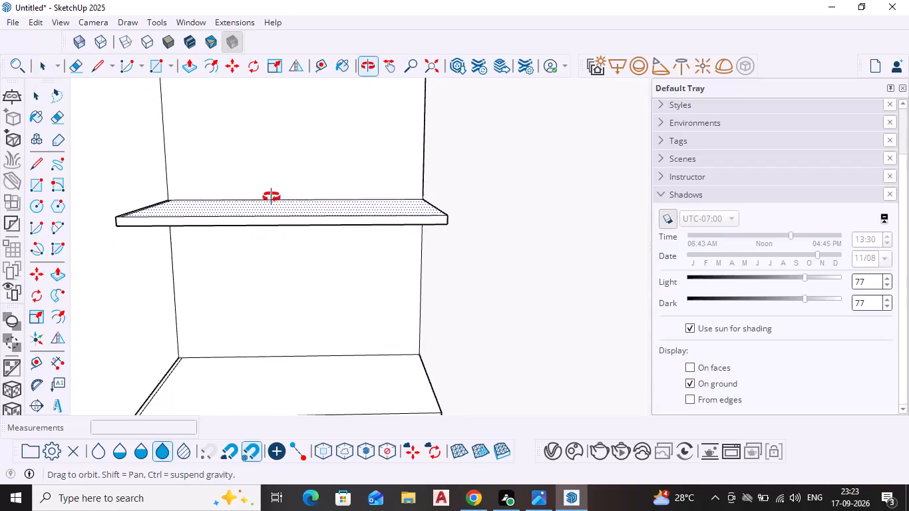
pyautogui.moveTo(272, 197); pyautogui.dragTo(311, 299, button='middle')
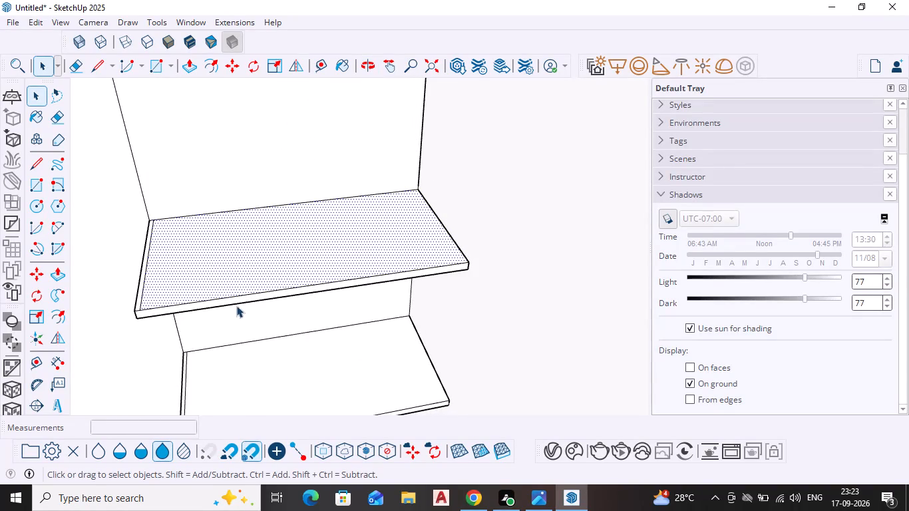
pyautogui.press('Escape')
pyautogui.scroll(-5, 230, 269)
pyautogui.keyDown('shift'); pyautogui.moveTo(164, 265); pyautogui.dragTo(386, 178, button='middle'); pyautogui.keyUp('shift')
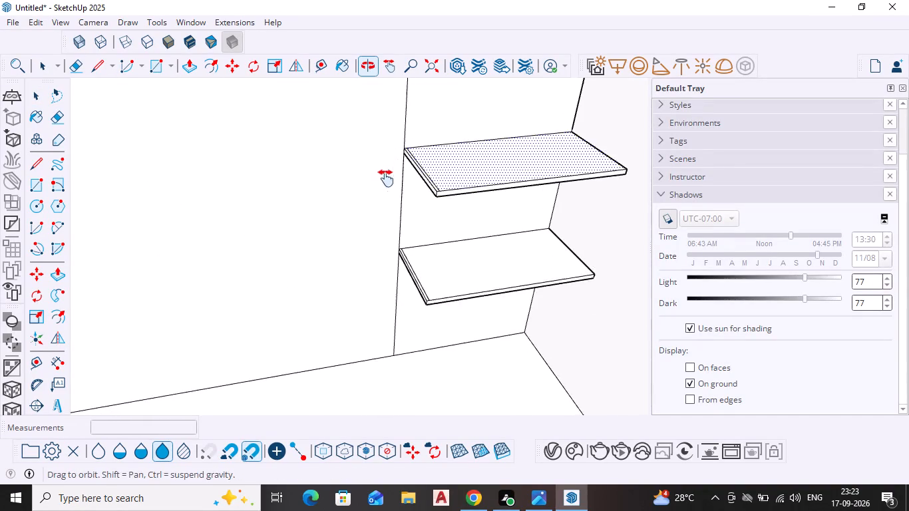
pyautogui.keyDown('shift'); pyautogui.moveTo(386, 178); pyautogui.dragTo(386, 186, button='middle'); pyautogui.keyUp('shift')
pyautogui.scroll(-12, 370, 204)
pyautogui.moveTo(202, 239); pyautogui.dragTo(211, 144, button='middle')
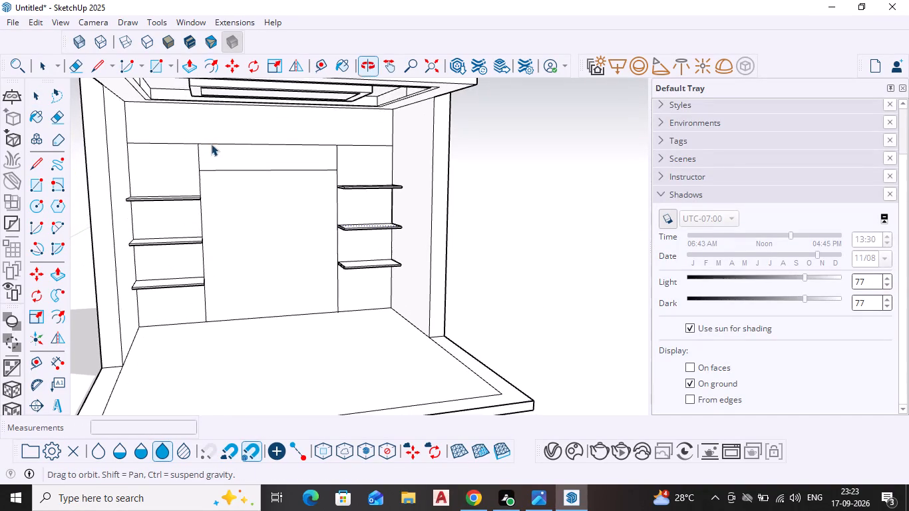
pyautogui.scroll(4, 230, 186)
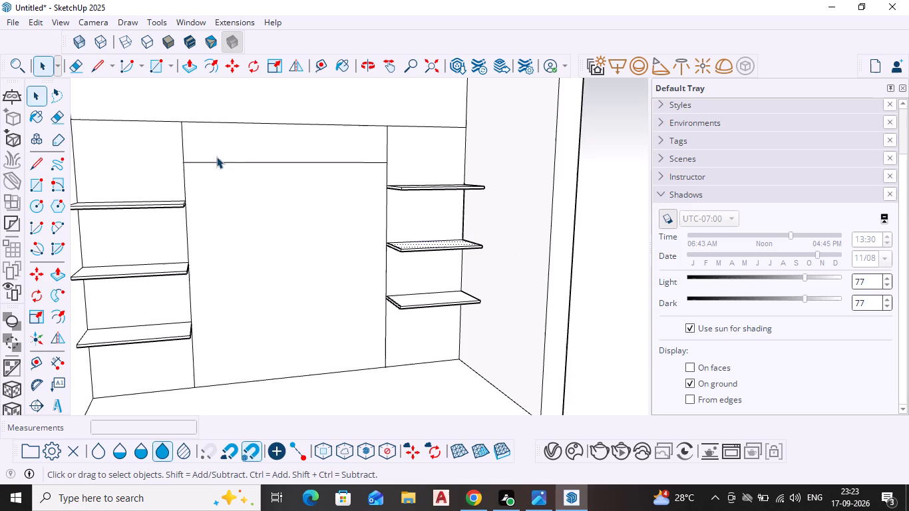
pyautogui.scroll(1, 152, 367)
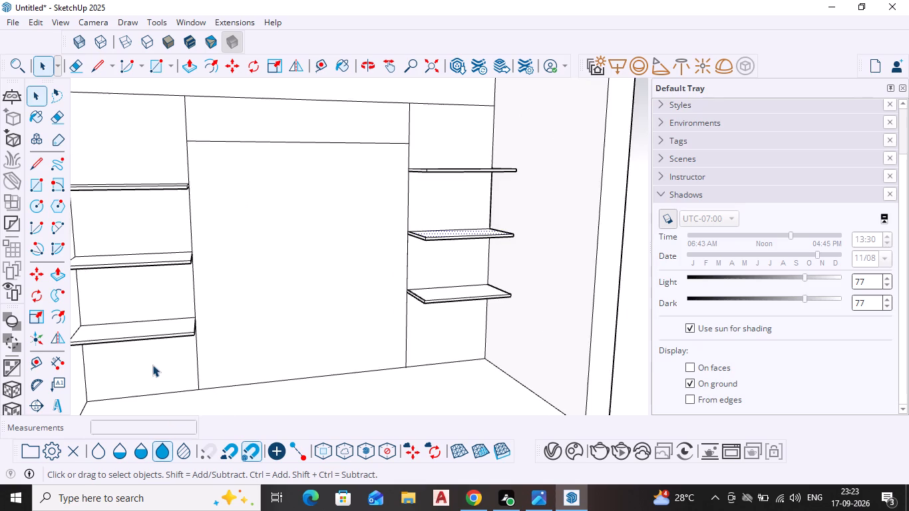
# Draw a horizontal line about 6' 11 3/4" long across the back wall's centre panel, below the lowest shelves, between its vertical edges.
pyautogui.moveTo(152, 365); pyautogui.dragTo(142, 323, button='middle')
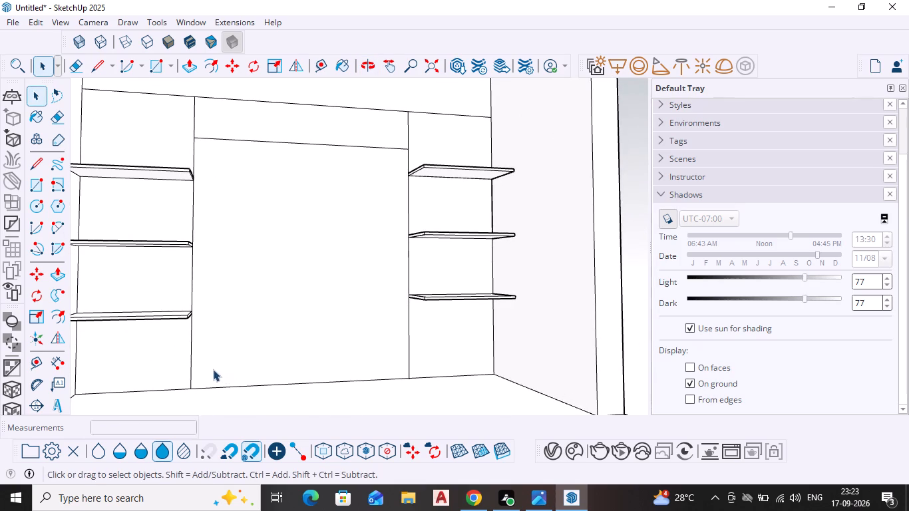
pyautogui.press('l')
pyautogui.press('Return')
pyautogui.scroll(3, 211, 375)
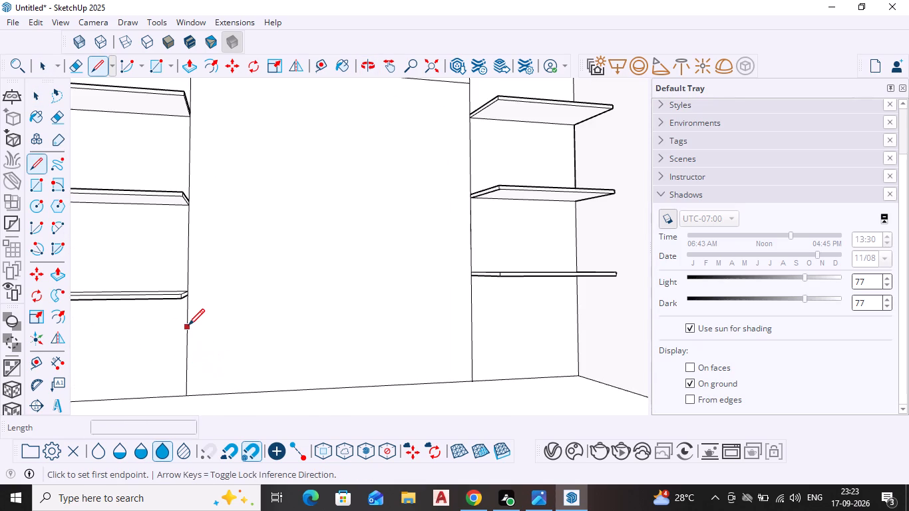
pyautogui.click(191, 332)
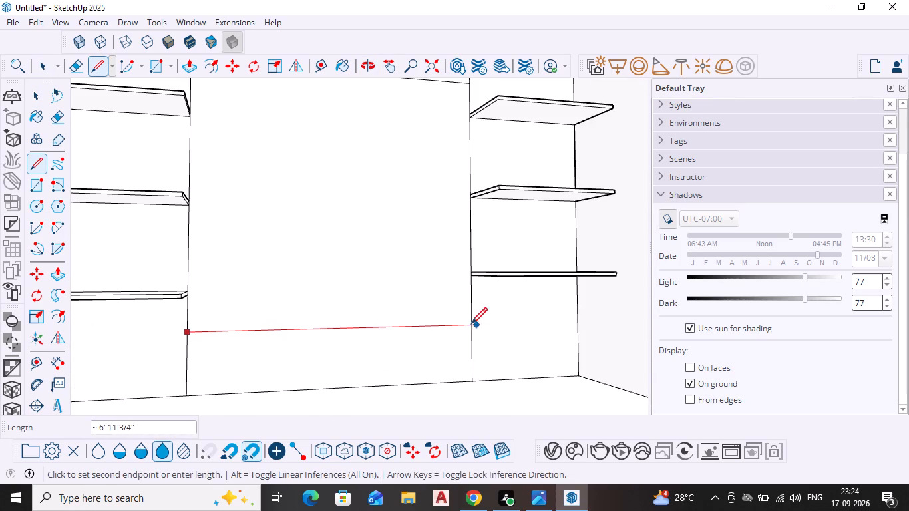
pyautogui.click(471, 325)
pyautogui.press('Escape')
pyautogui.press('space')
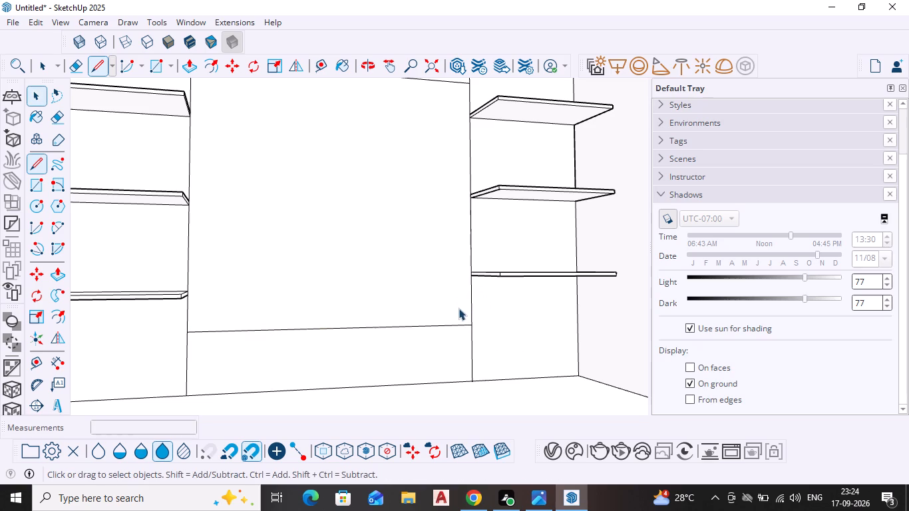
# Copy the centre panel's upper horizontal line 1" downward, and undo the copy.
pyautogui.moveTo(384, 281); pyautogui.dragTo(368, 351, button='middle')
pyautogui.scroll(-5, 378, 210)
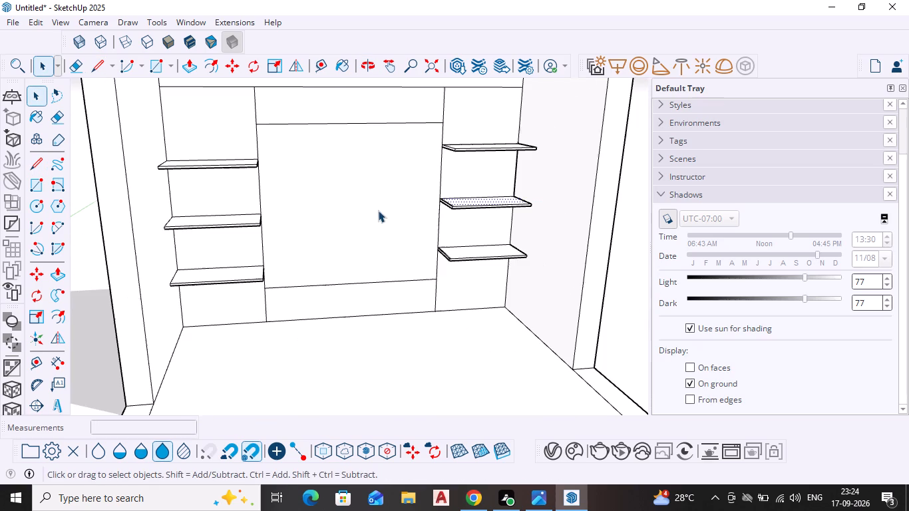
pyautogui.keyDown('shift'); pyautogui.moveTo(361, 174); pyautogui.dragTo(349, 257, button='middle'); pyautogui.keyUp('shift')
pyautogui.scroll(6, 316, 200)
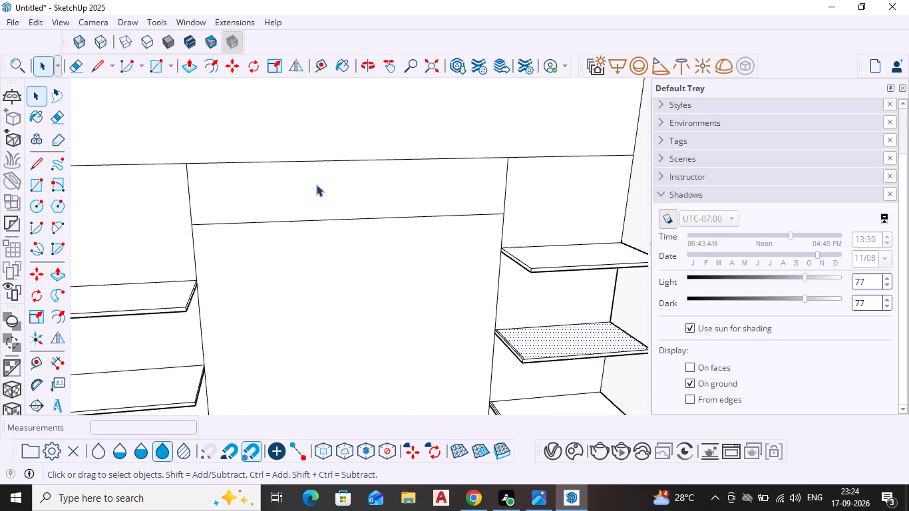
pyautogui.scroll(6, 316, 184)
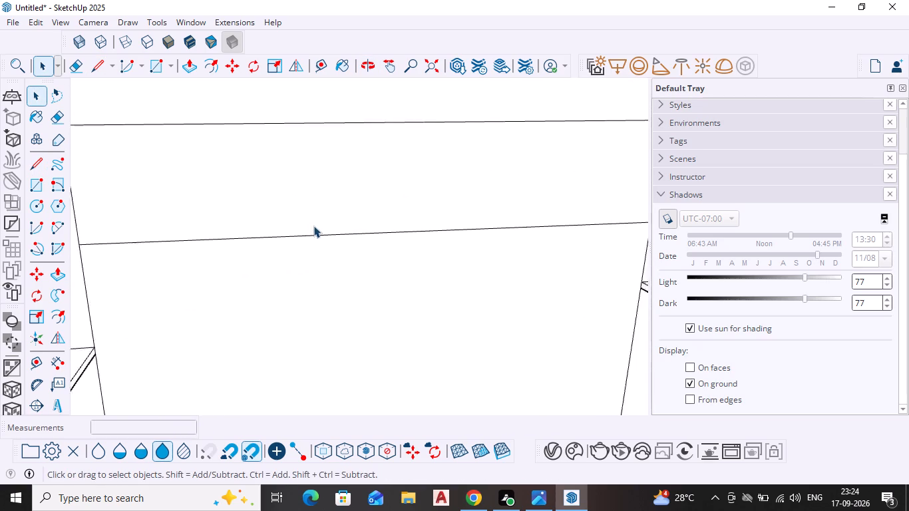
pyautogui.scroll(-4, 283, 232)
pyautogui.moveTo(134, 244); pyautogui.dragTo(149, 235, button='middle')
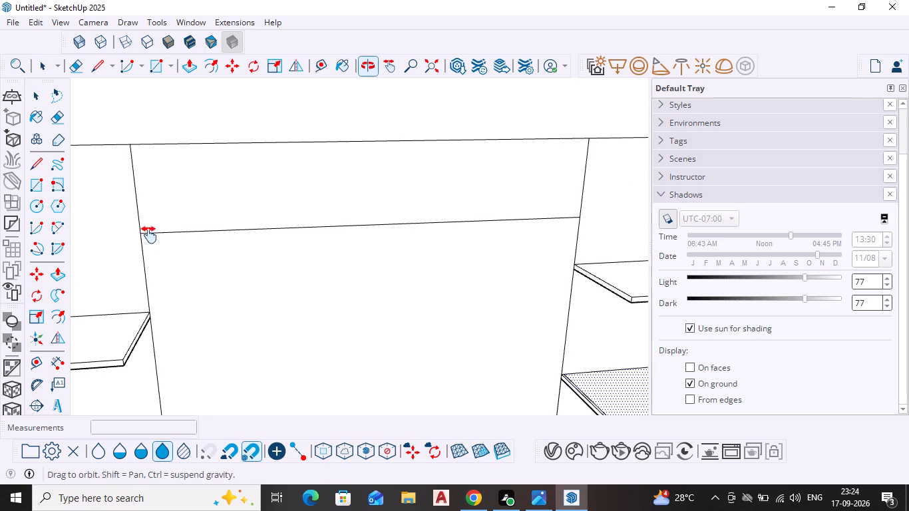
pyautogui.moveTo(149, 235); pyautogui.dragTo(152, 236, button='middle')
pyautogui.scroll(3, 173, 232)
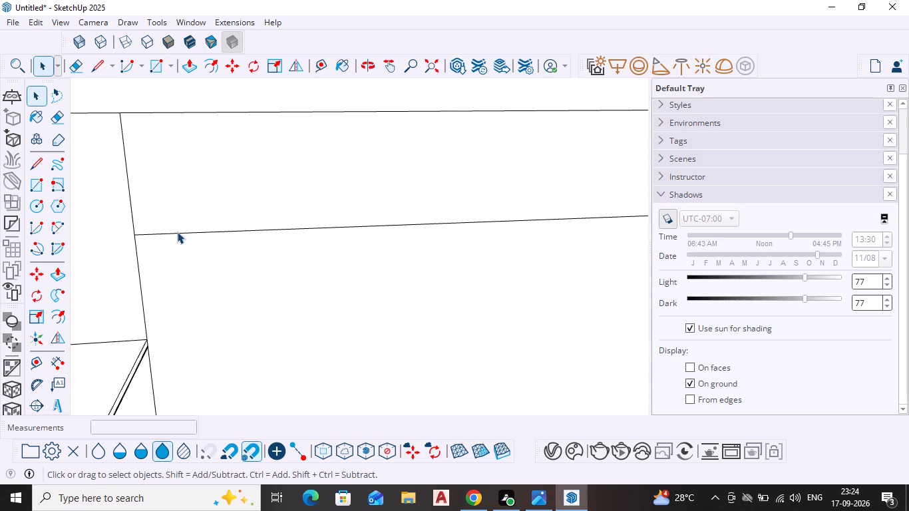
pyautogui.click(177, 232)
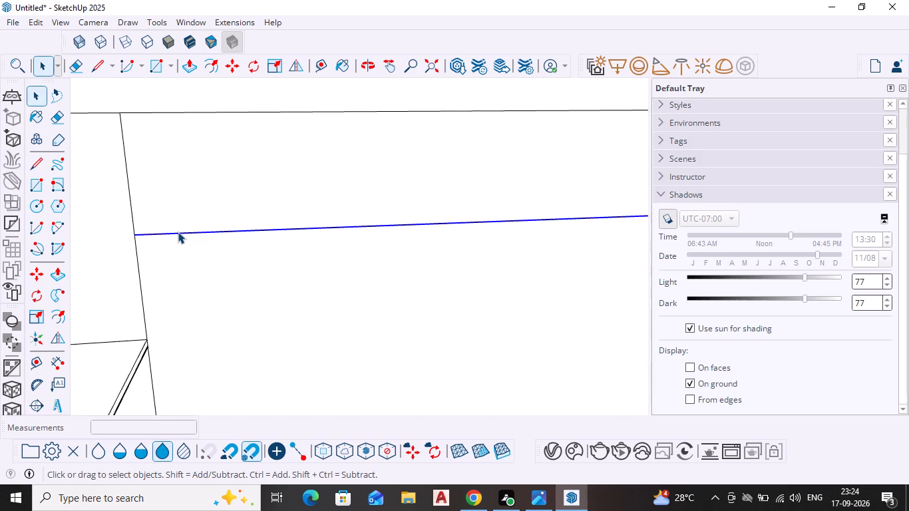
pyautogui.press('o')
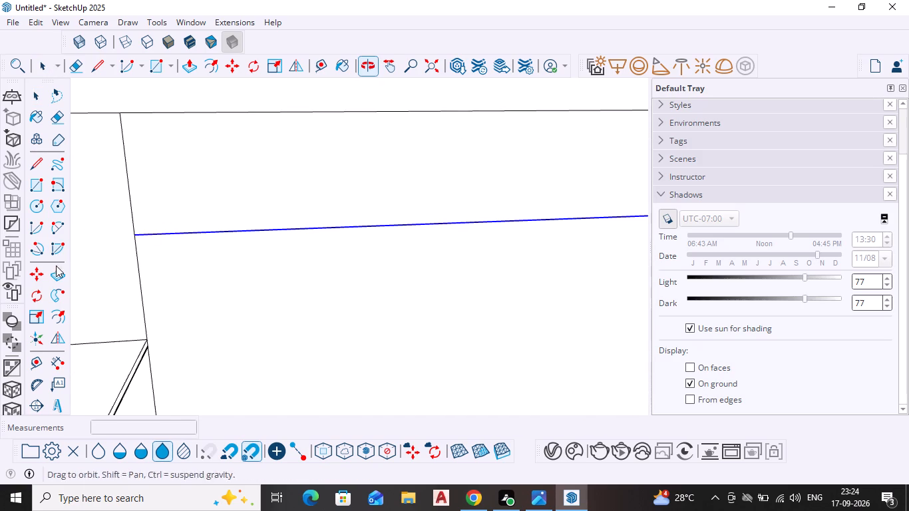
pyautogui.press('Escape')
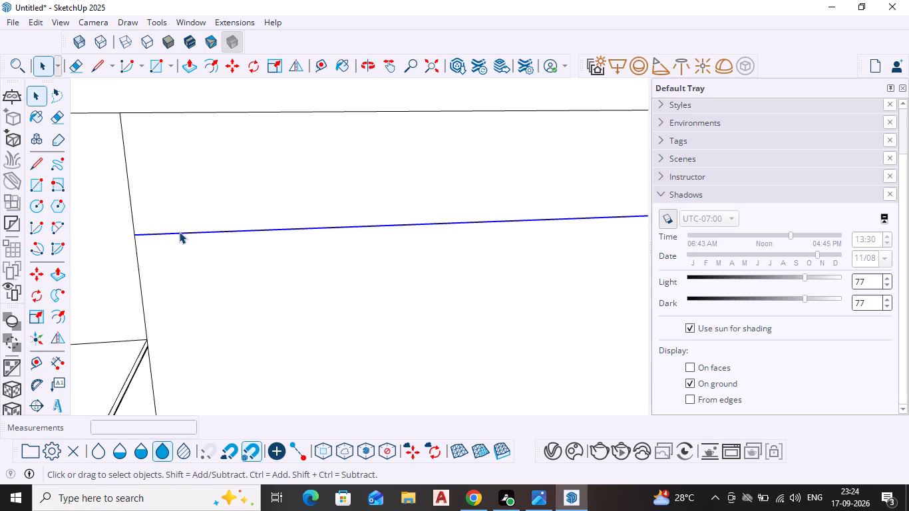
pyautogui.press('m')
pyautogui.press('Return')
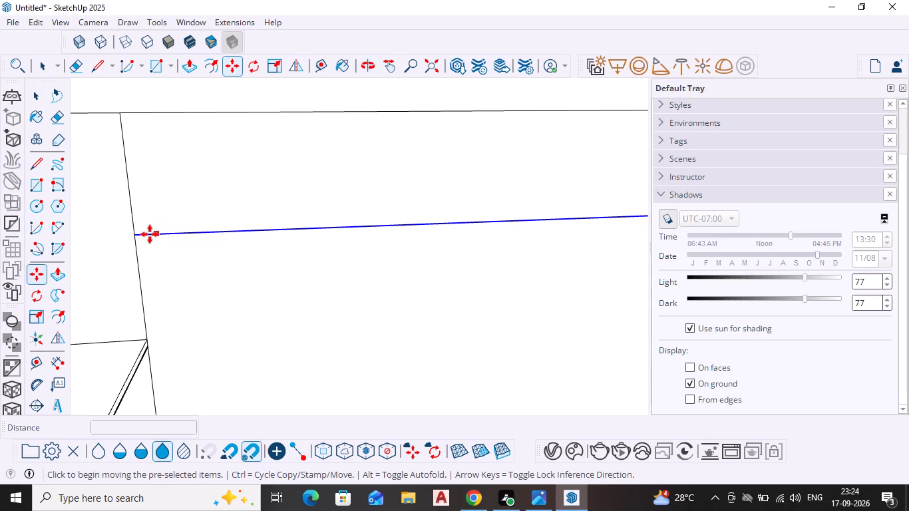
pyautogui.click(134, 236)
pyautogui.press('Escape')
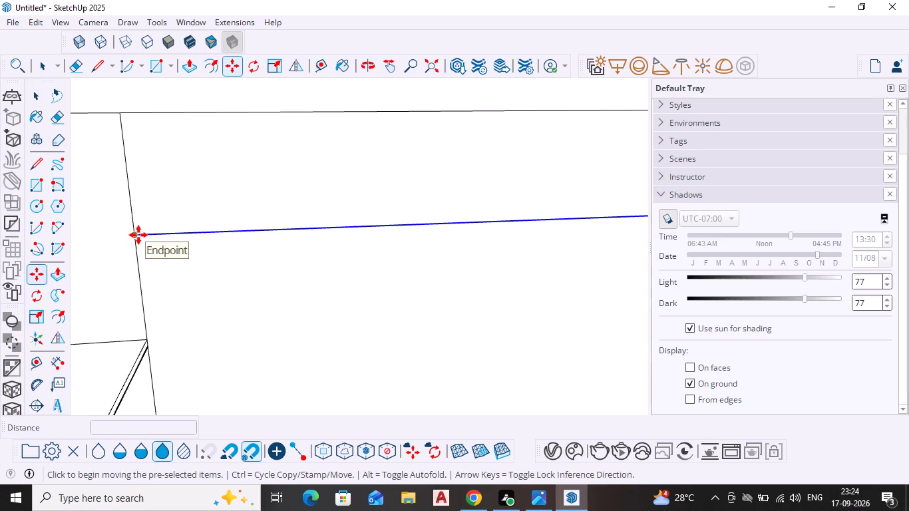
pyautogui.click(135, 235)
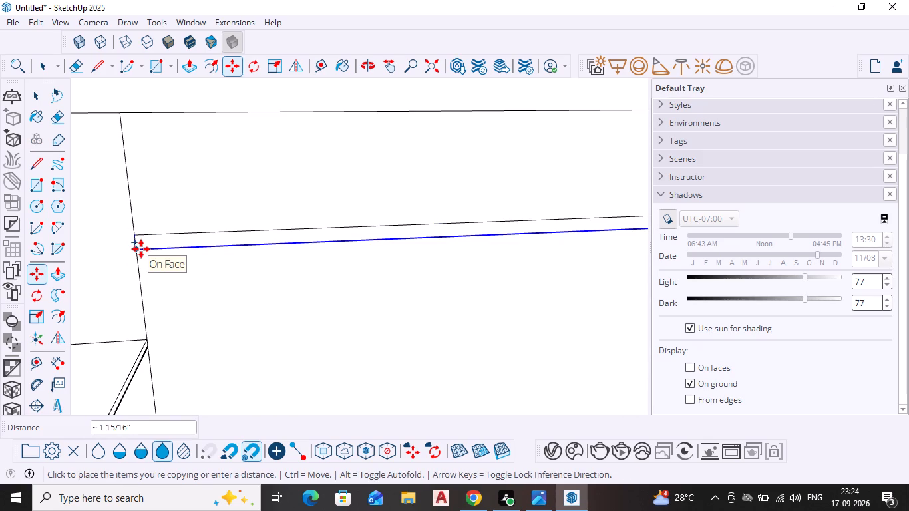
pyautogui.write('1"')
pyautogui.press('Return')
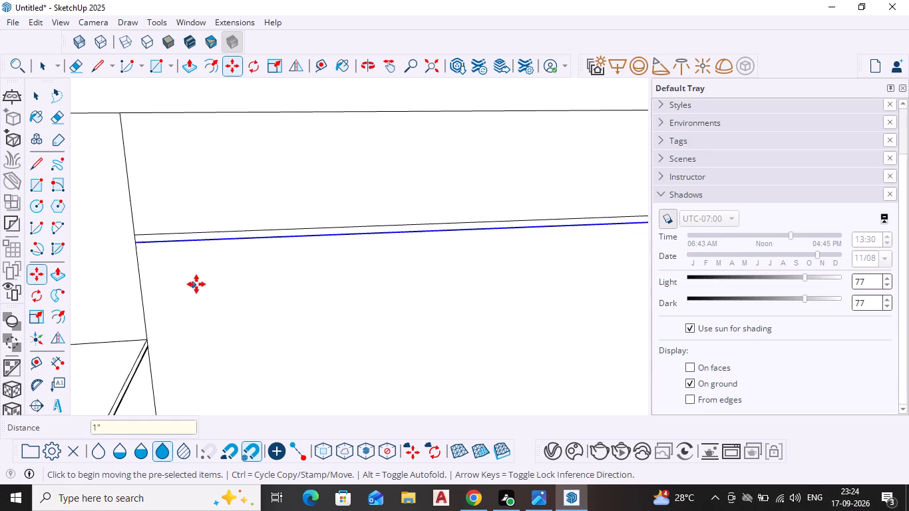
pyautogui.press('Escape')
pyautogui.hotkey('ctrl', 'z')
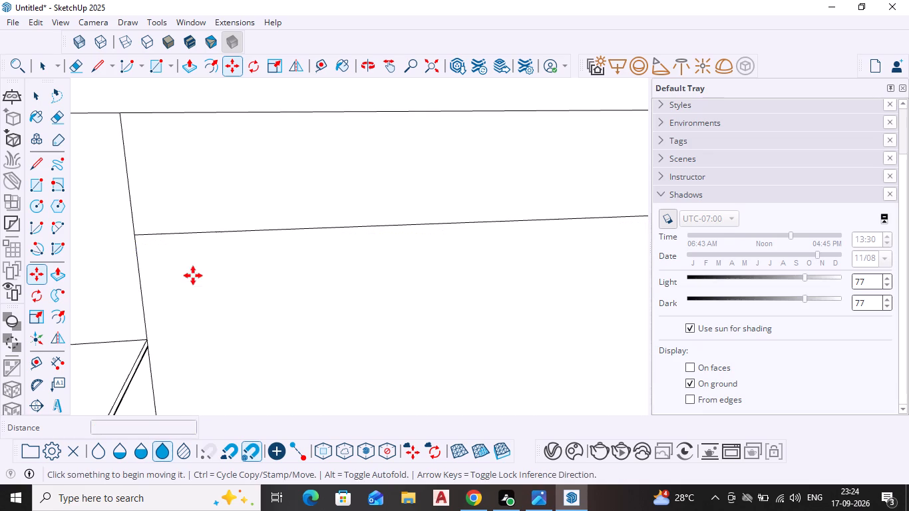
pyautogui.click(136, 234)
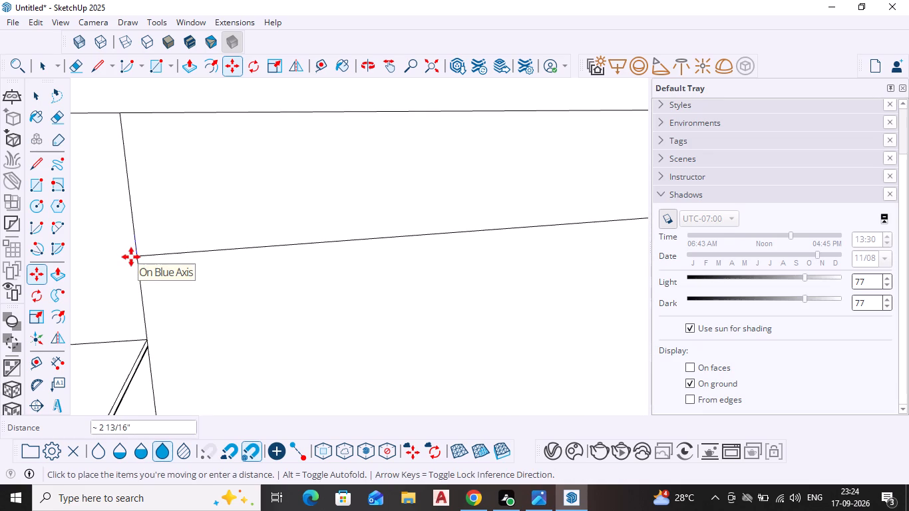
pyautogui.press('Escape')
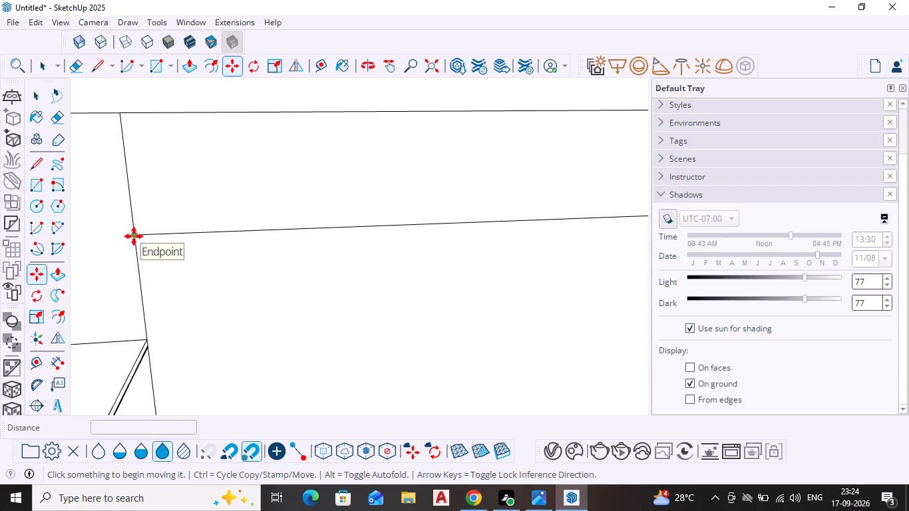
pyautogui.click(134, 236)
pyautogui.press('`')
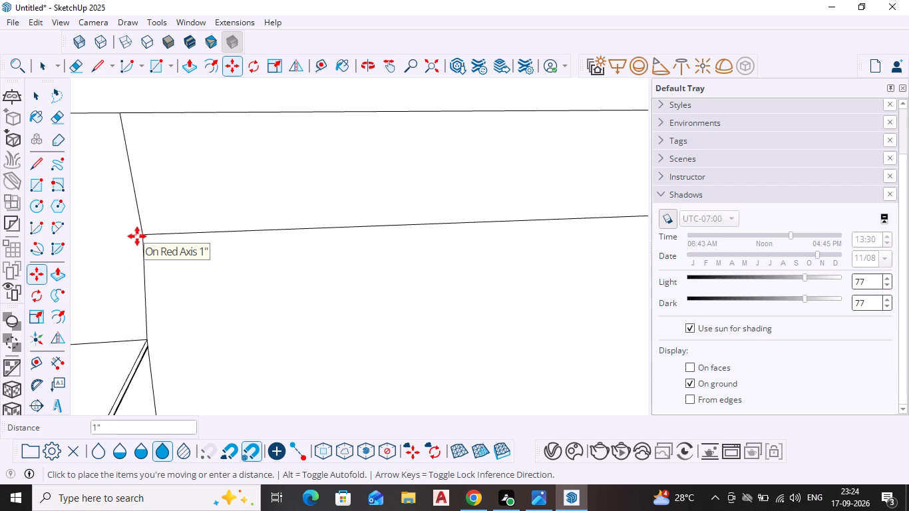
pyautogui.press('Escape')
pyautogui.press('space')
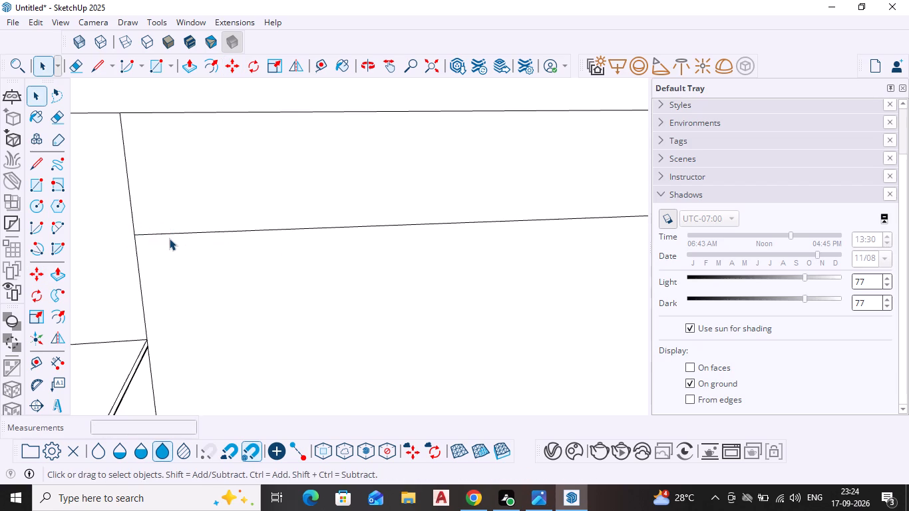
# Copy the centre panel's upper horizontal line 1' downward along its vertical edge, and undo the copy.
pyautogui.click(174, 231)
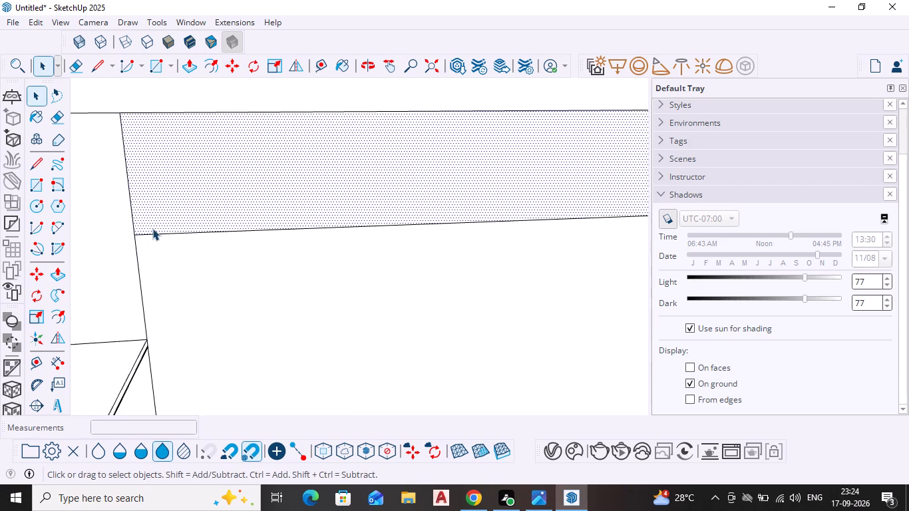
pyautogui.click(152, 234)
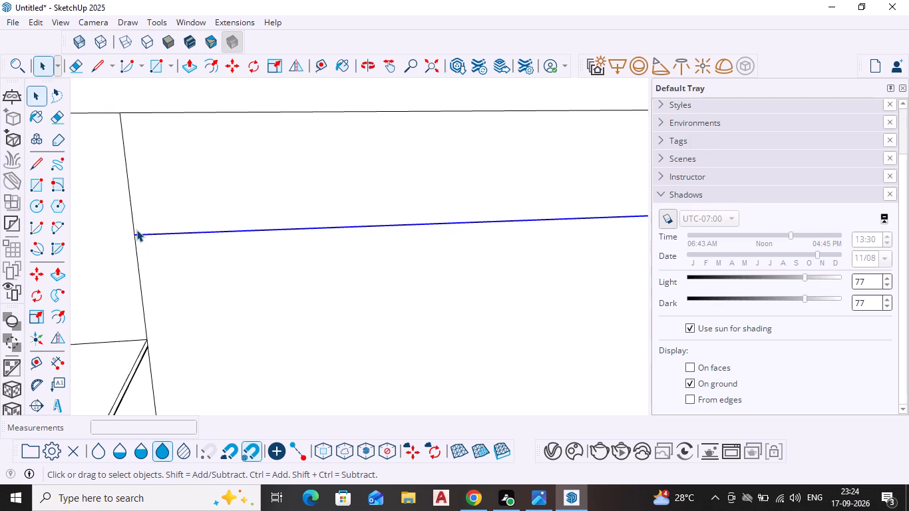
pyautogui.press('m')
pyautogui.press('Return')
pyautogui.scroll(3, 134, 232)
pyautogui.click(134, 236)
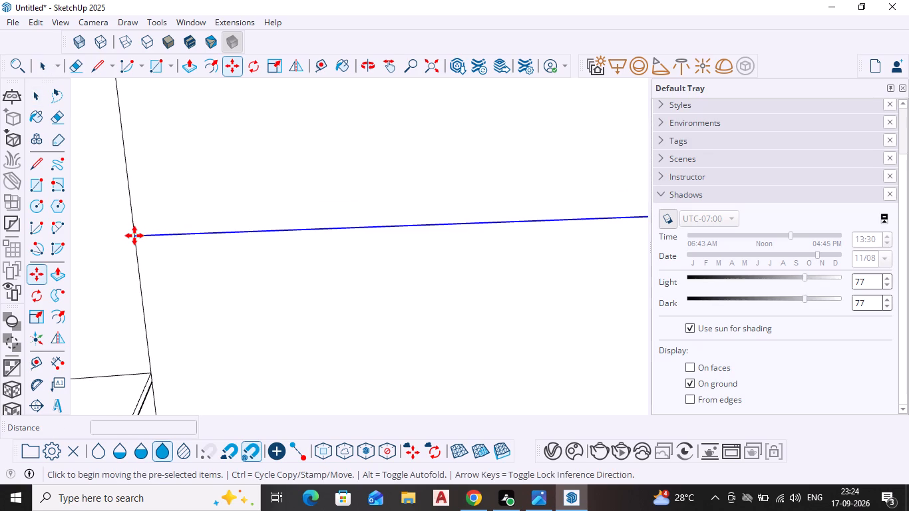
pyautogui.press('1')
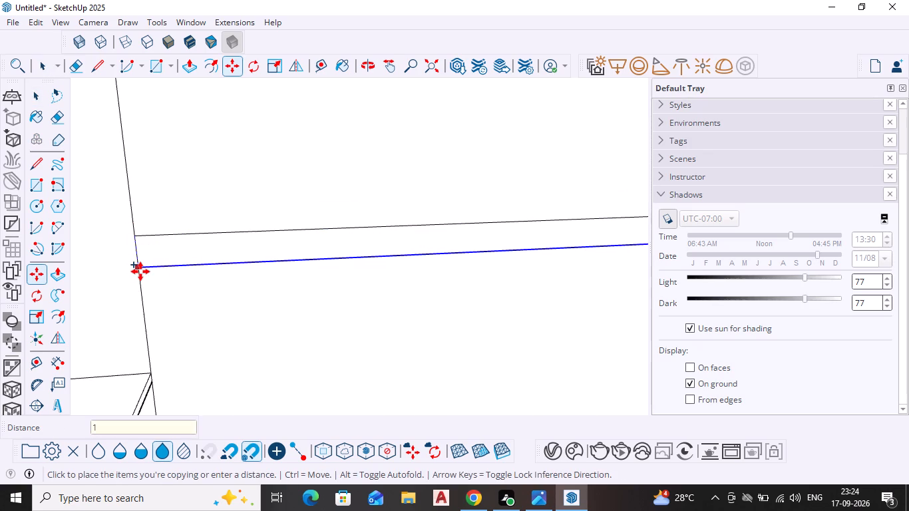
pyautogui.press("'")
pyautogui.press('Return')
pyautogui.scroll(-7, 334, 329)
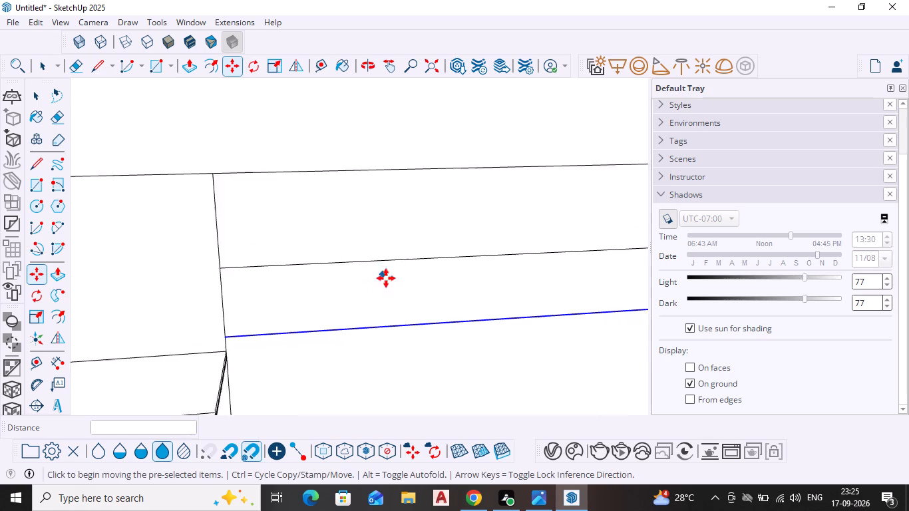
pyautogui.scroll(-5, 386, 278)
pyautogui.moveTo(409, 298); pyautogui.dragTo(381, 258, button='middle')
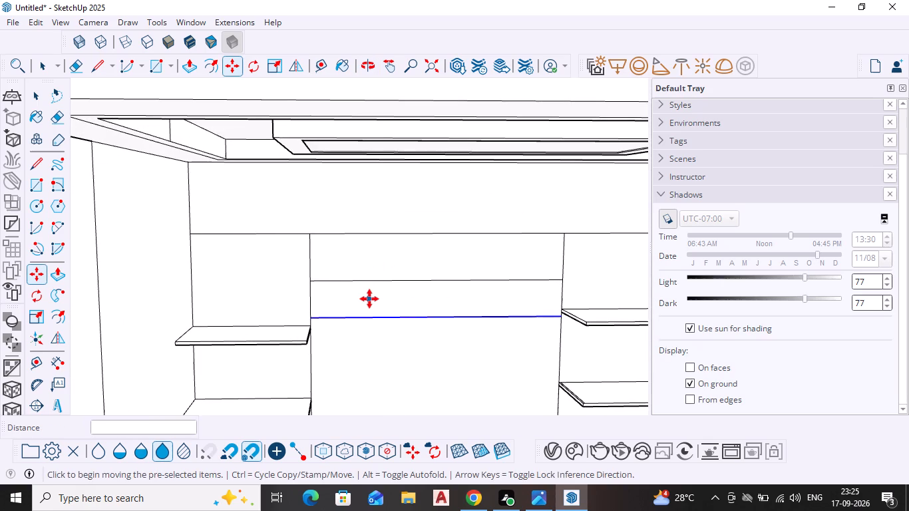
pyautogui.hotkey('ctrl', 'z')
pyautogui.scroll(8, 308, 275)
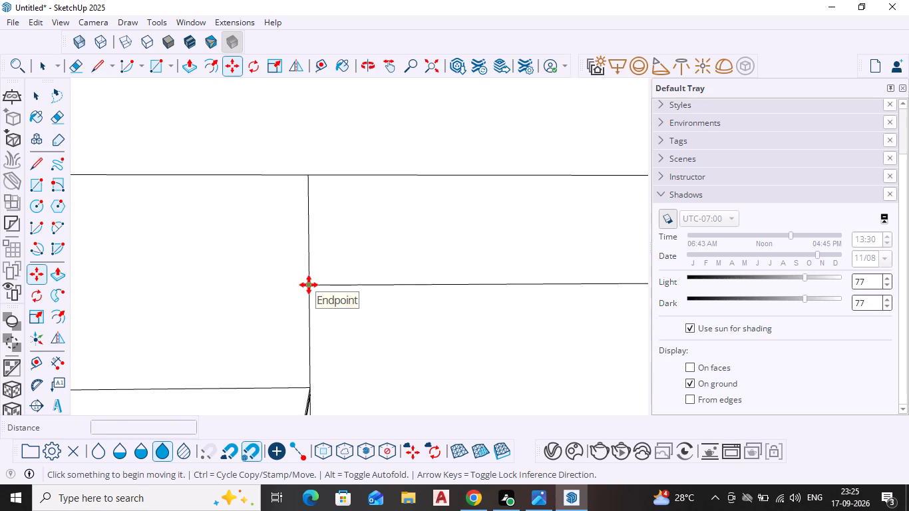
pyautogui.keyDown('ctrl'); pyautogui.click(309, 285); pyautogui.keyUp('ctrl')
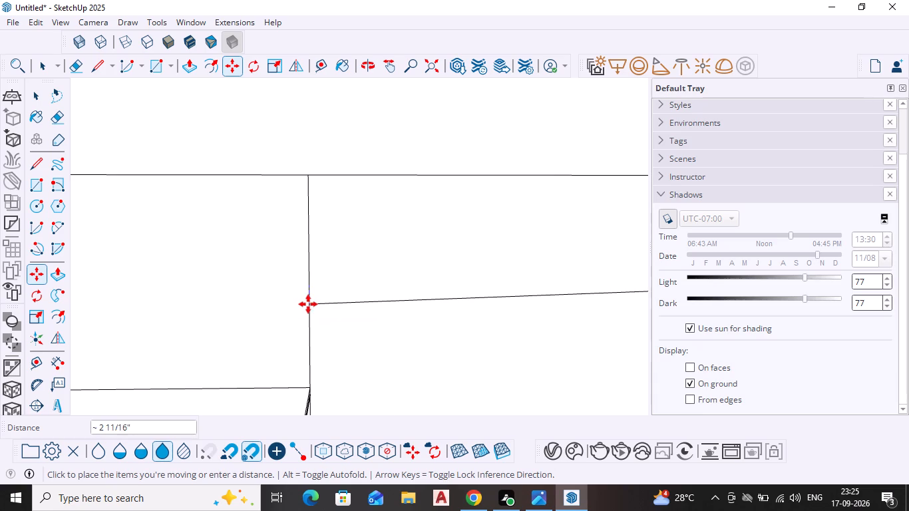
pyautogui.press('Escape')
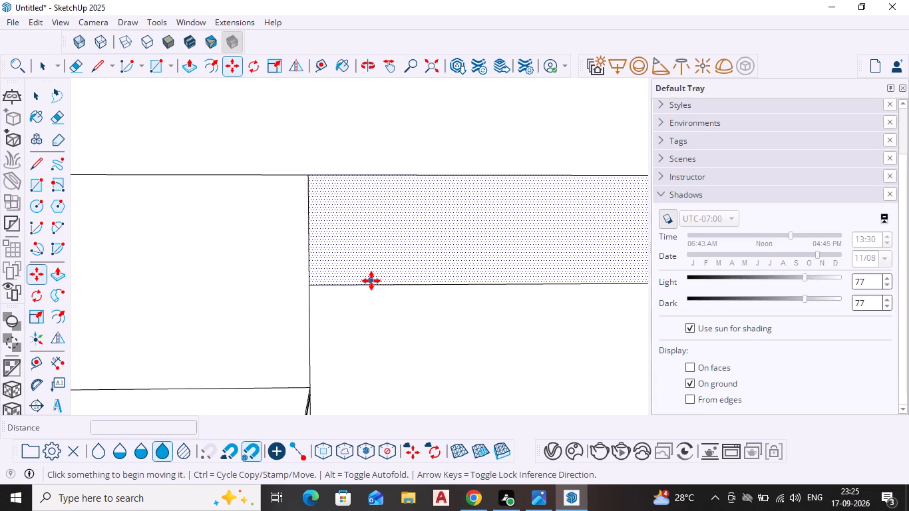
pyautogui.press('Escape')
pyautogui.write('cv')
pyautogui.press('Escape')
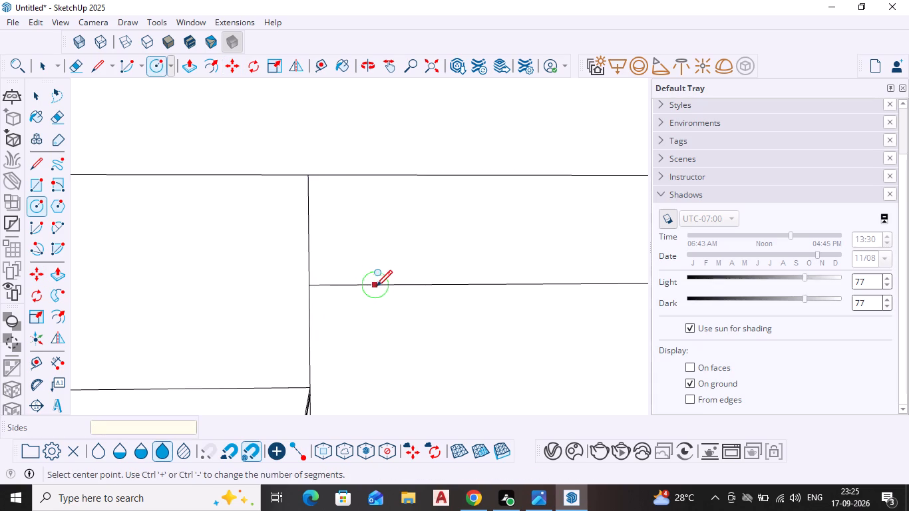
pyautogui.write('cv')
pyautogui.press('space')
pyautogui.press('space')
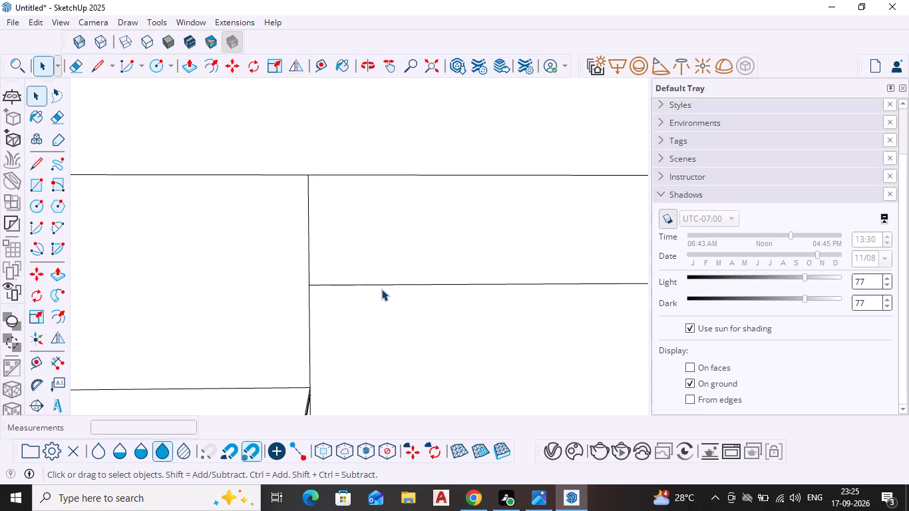
# Copy the centre panel's upper horizontal line 0.5" downward from its left endpoint.
pyautogui.click(384, 281)
pyautogui.click(384, 285)
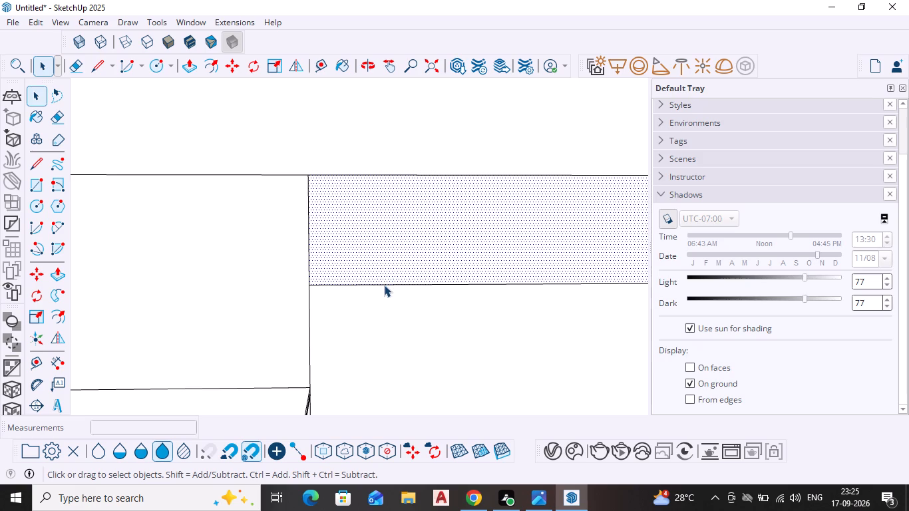
pyautogui.press('m')
pyautogui.press('Return')
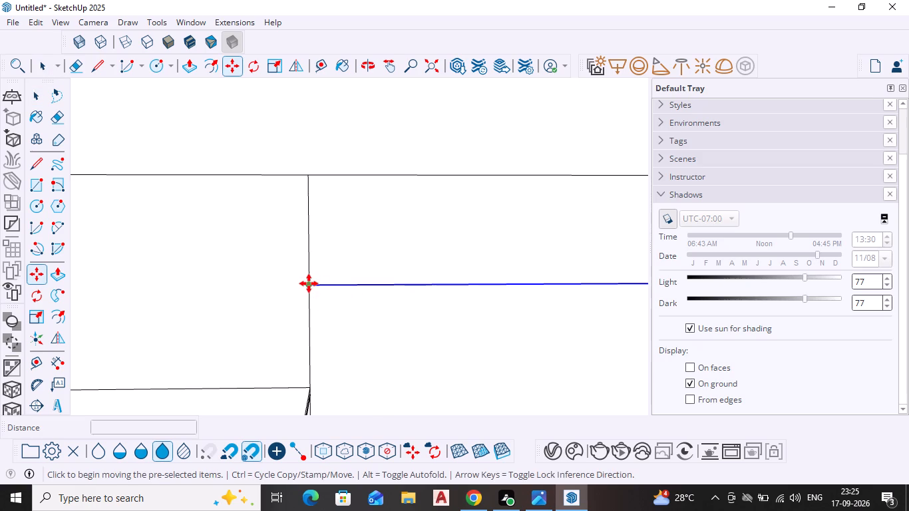
pyautogui.click(309, 283)
pyautogui.click(309, 283)
pyautogui.click(309, 284)
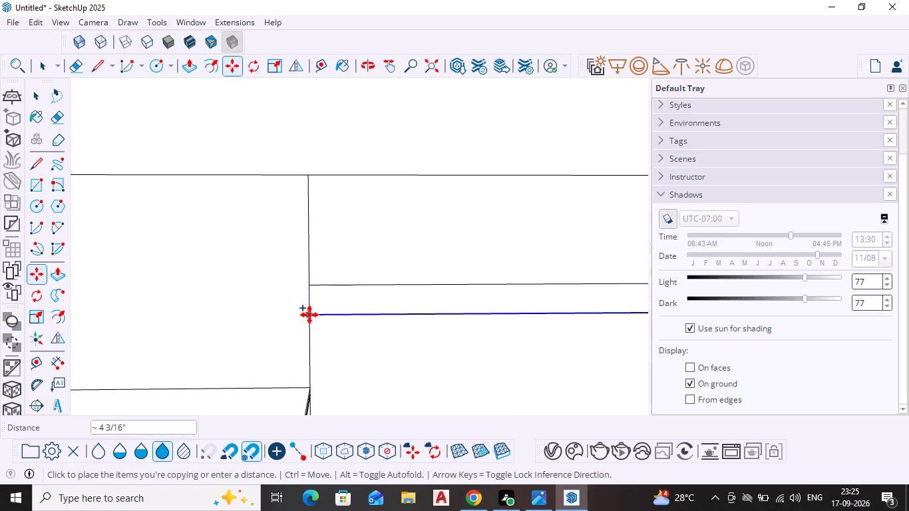
pyautogui.write('0.5"')
pyautogui.press('Return')
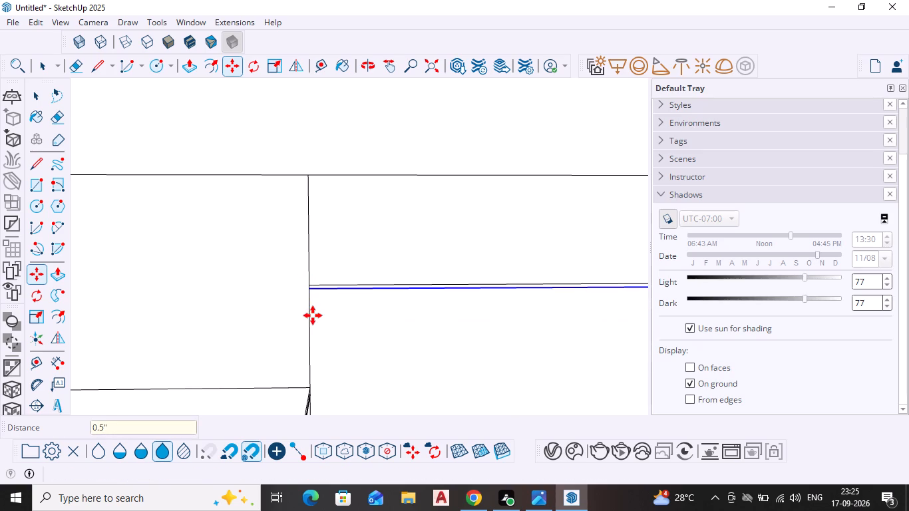
pyautogui.press('Escape')
pyautogui.press('space')
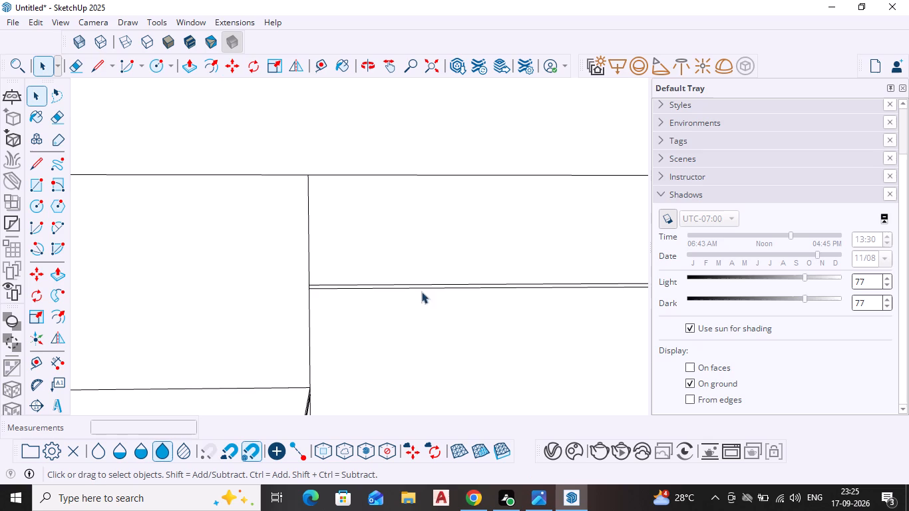
# Copy the centre panel's top edge 0.5" downward from its left corner.
pyautogui.keyDown('shift'); pyautogui.moveTo(438, 357); pyautogui.dragTo(328, 336, button='middle'); pyautogui.keyUp('shift')
pyautogui.scroll(-5, 405, 255)
pyautogui.moveTo(437, 245); pyautogui.dragTo(433, 252, button='middle')
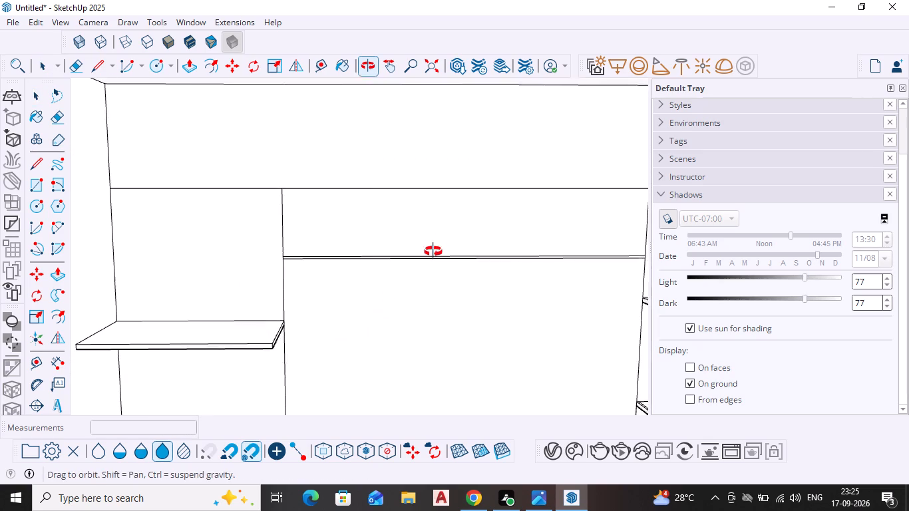
pyautogui.moveTo(433, 252); pyautogui.dragTo(418, 273, button='middle')
pyautogui.scroll(3, 414, 206)
pyautogui.click(391, 182)
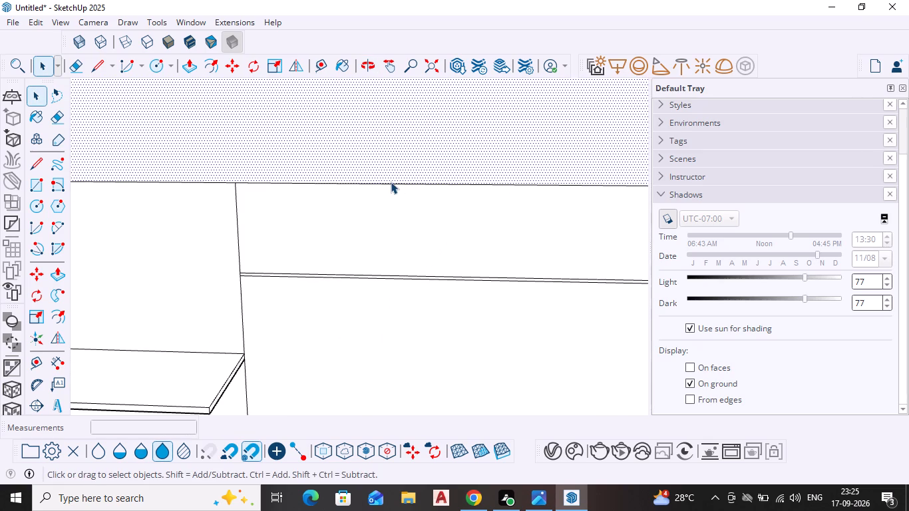
pyautogui.click(391, 182)
pyautogui.click(389, 183)
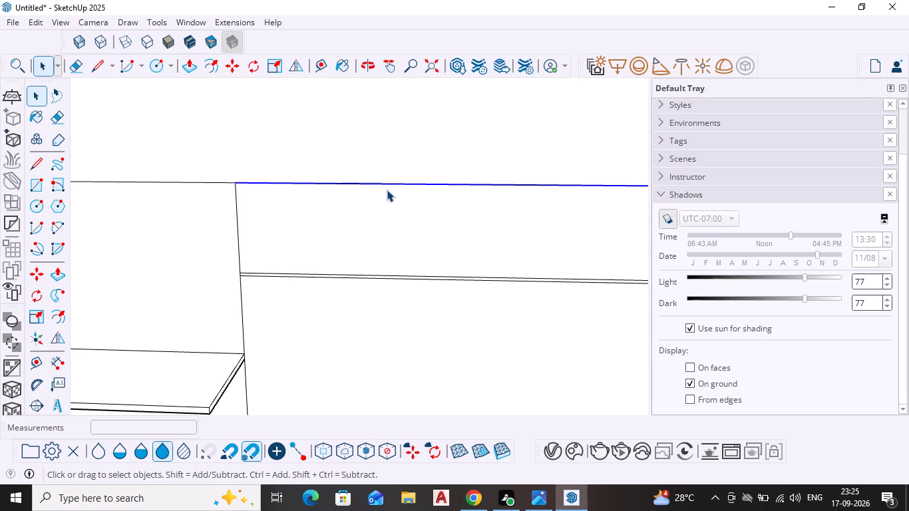
pyautogui.press('m')
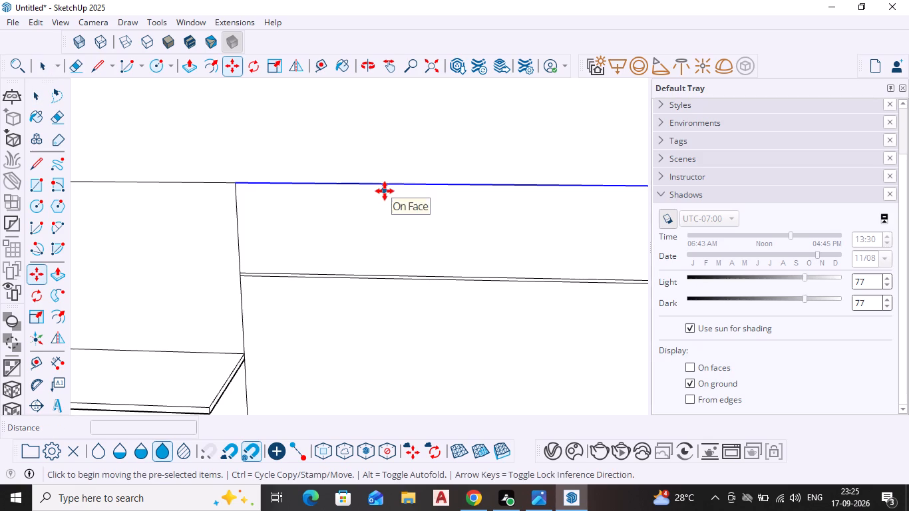
pyautogui.press('Return')
pyautogui.scroll(2, 228, 199)
pyautogui.click(237, 178)
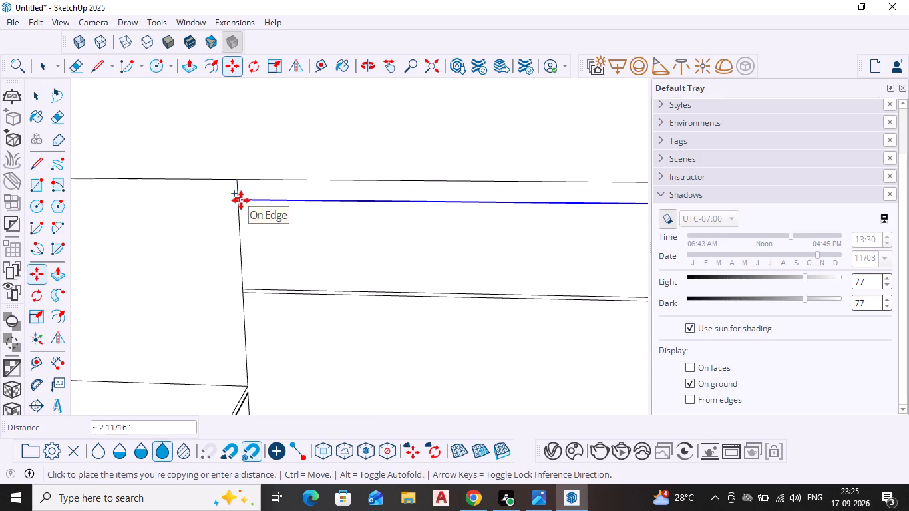
pyautogui.write('0.5"')
pyautogui.press('Return')
pyautogui.scroll(1, 246, 202)
pyautogui.press('Escape')
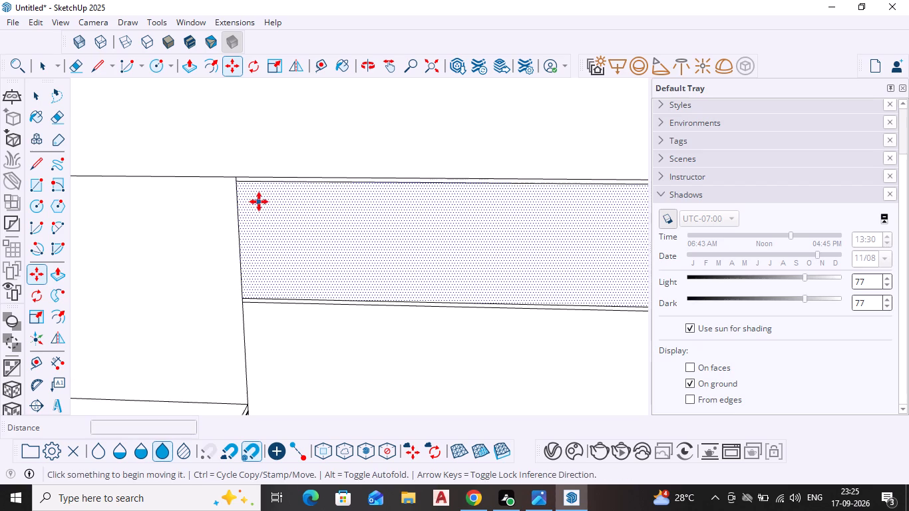
pyautogui.press('space')
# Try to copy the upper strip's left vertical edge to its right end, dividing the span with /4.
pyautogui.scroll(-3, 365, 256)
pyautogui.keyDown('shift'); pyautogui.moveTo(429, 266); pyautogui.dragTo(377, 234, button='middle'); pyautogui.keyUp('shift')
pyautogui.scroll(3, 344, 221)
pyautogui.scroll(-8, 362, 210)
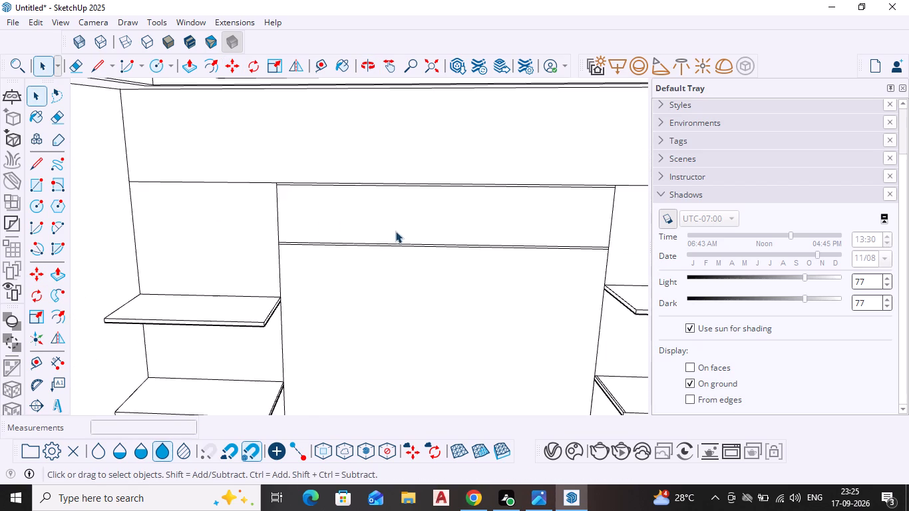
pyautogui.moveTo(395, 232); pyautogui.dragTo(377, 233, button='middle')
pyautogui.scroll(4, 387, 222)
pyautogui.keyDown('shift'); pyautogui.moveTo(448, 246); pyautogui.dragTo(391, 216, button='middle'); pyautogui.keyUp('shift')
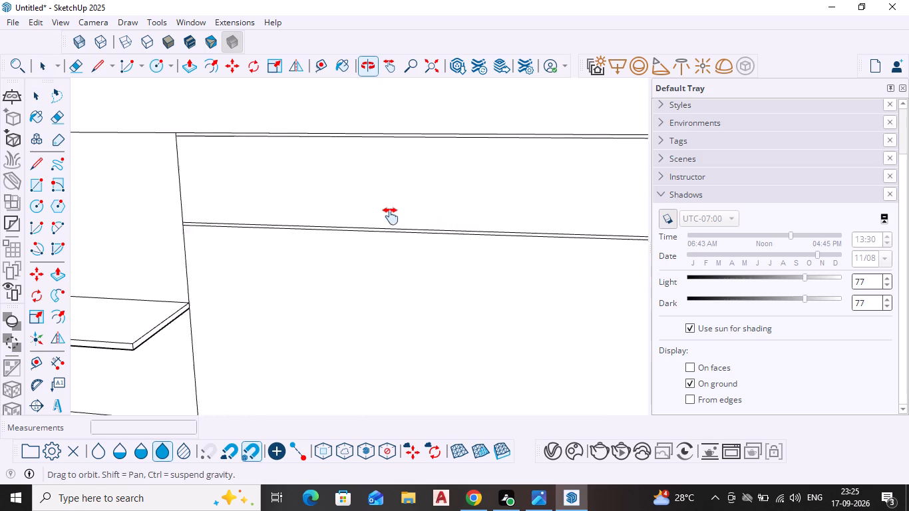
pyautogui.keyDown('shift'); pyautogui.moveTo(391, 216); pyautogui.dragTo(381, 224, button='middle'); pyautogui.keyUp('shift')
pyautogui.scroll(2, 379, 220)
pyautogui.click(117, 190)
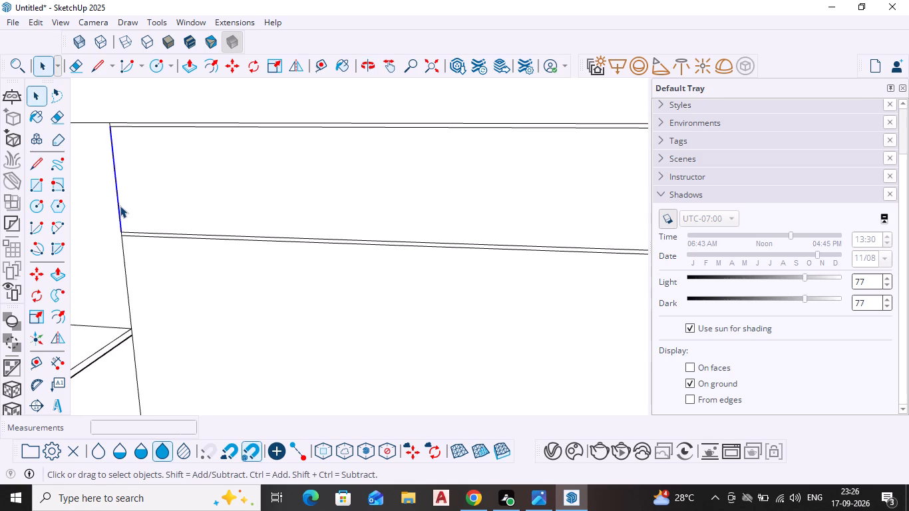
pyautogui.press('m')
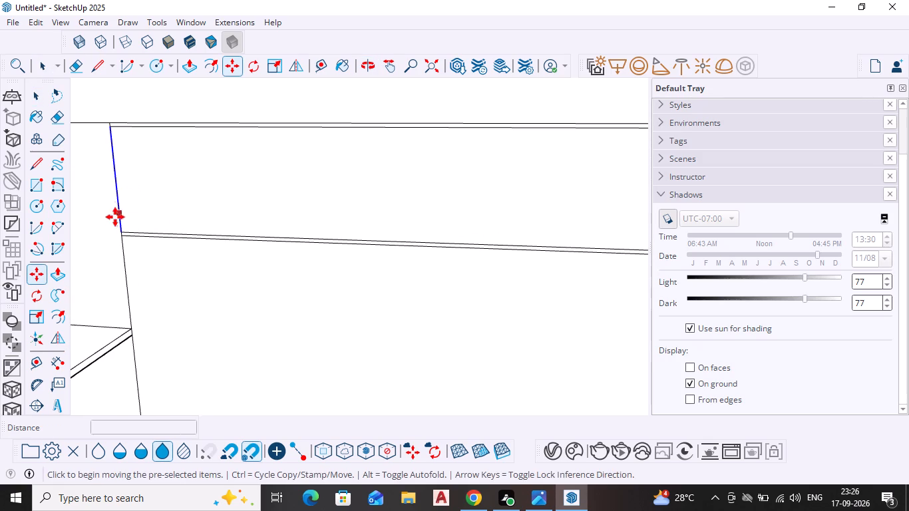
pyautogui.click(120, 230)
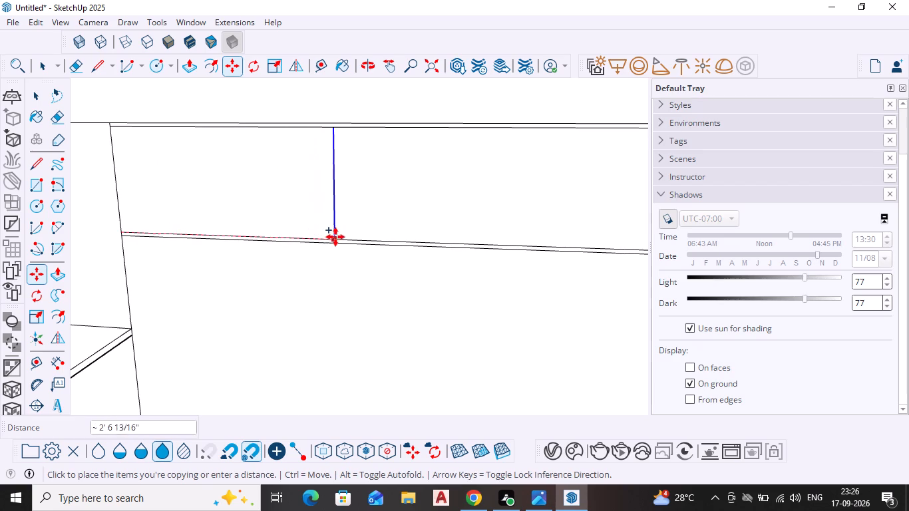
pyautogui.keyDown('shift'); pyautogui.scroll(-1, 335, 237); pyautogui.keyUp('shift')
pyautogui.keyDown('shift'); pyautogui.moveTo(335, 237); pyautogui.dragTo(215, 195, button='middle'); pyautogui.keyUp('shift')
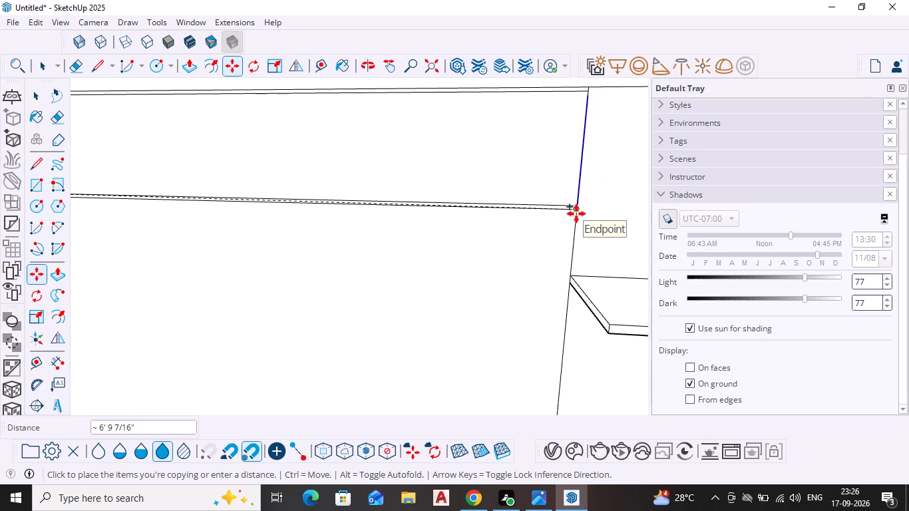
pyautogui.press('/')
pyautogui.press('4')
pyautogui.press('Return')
# Copy the upper strip's left vertical edge about 2' 2" to the right, inside the centre panel.
pyautogui.scroll(-6, 301, 218)
pyautogui.scroll(7, 149, 182)
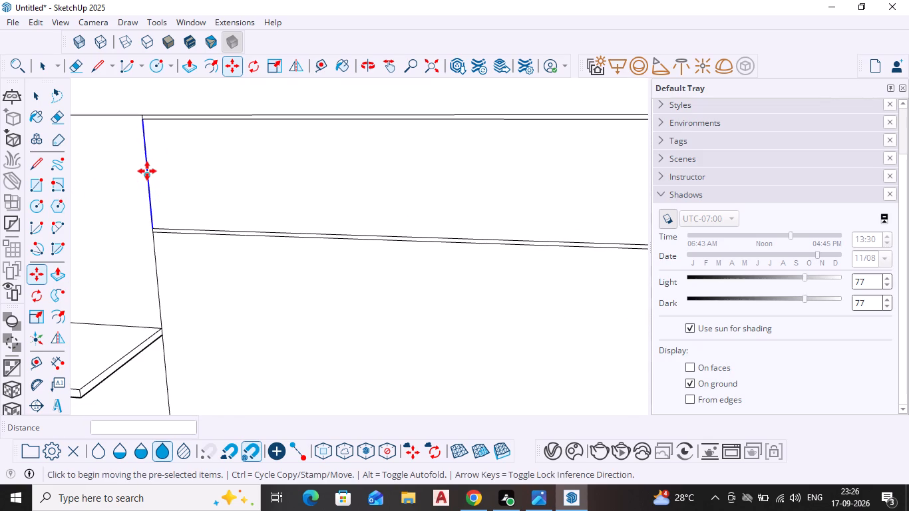
pyautogui.keyDown('ctrl'); pyautogui.click(147, 171); pyautogui.keyUp('ctrl')
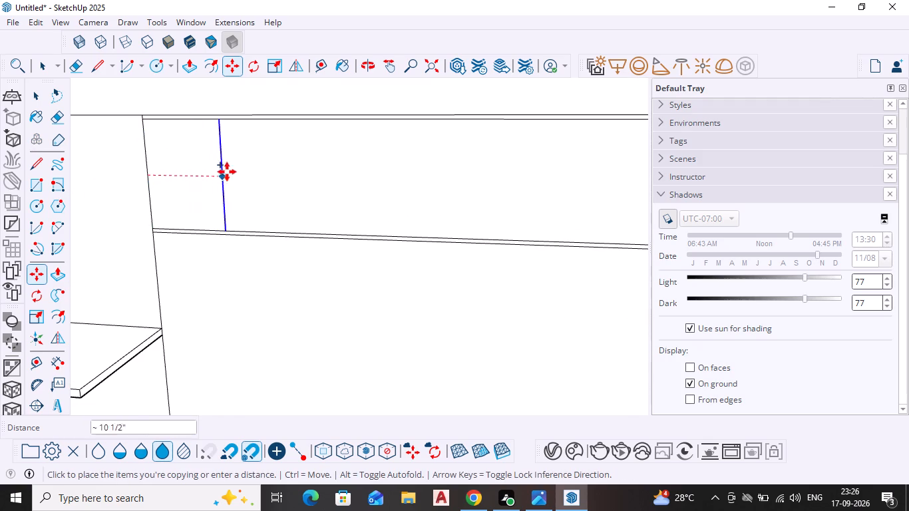
pyautogui.scroll(-8, 309, 177)
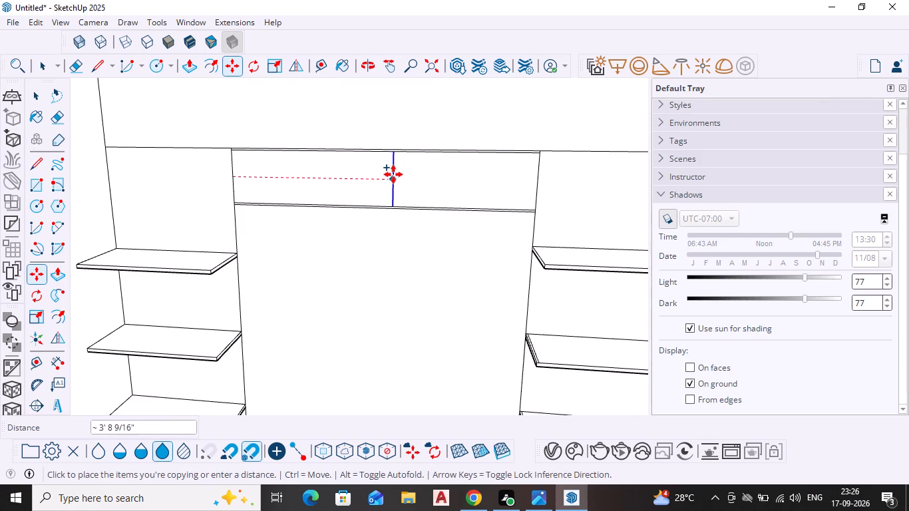
pyautogui.click(325, 174)
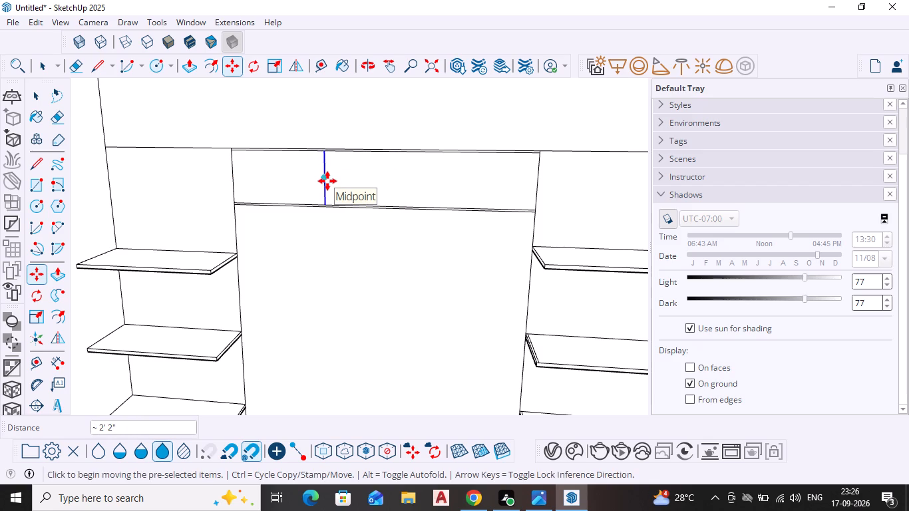
# Copy the new vertical divider about 2' 10" further right within the upper strip.
pyautogui.click(325, 180)
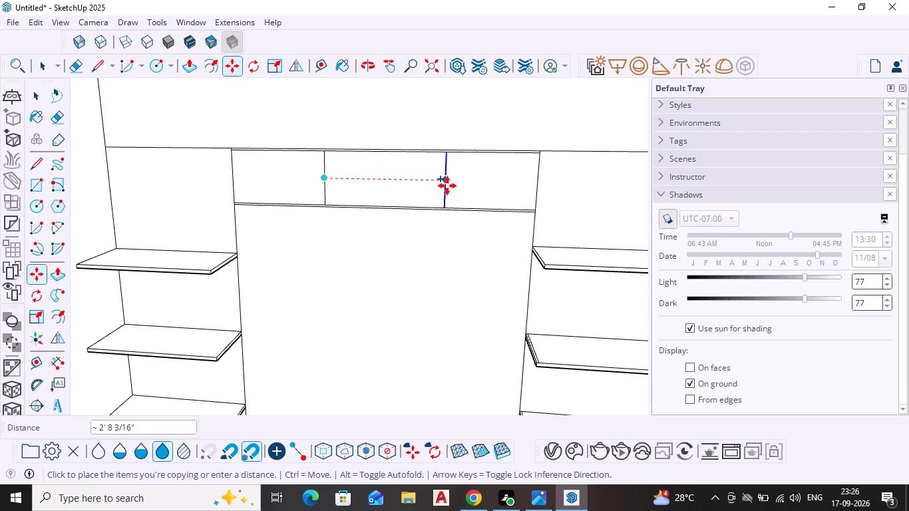
pyautogui.click(453, 186)
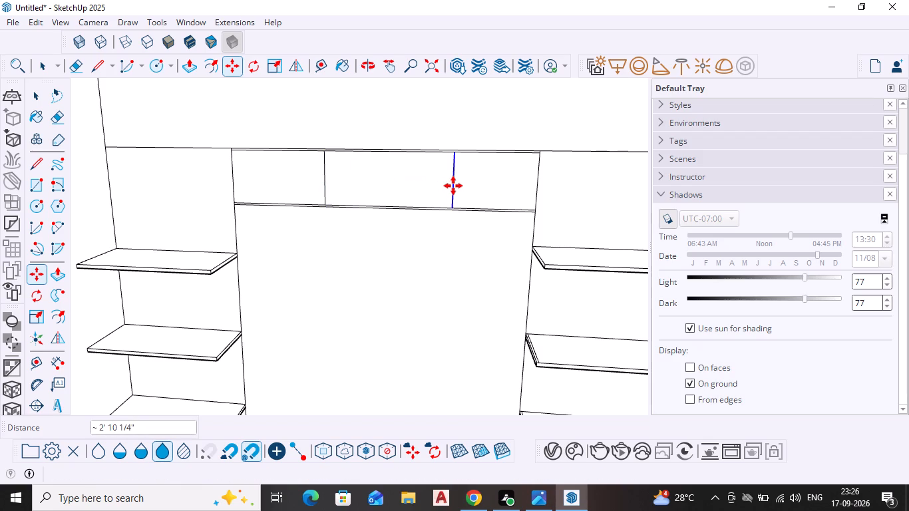
pyautogui.press('Escape')
pyautogui.press('space')
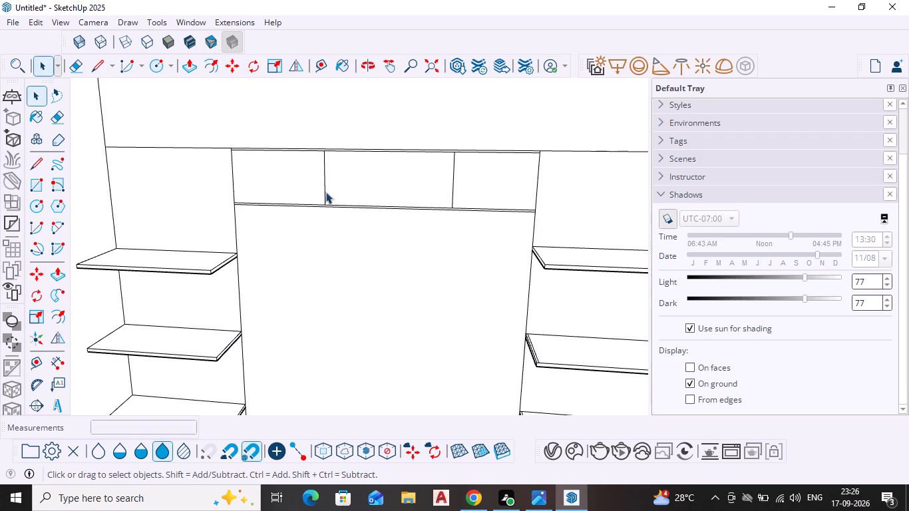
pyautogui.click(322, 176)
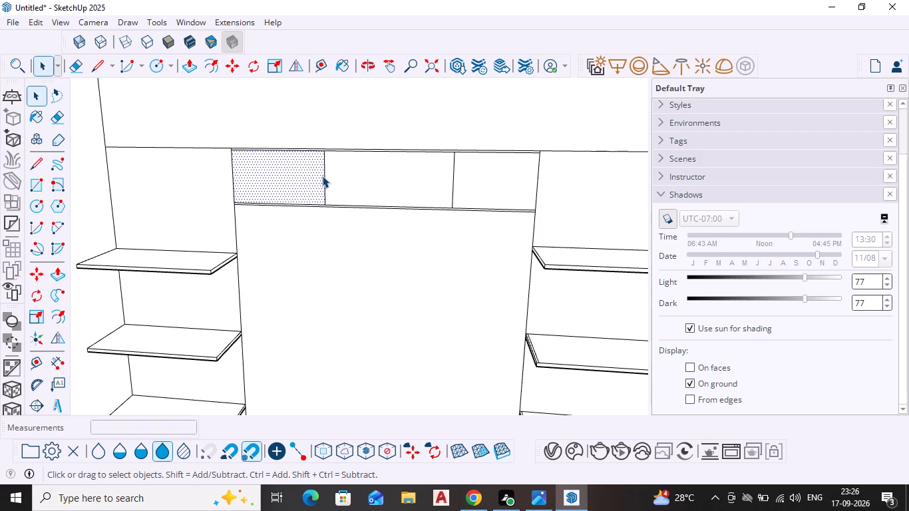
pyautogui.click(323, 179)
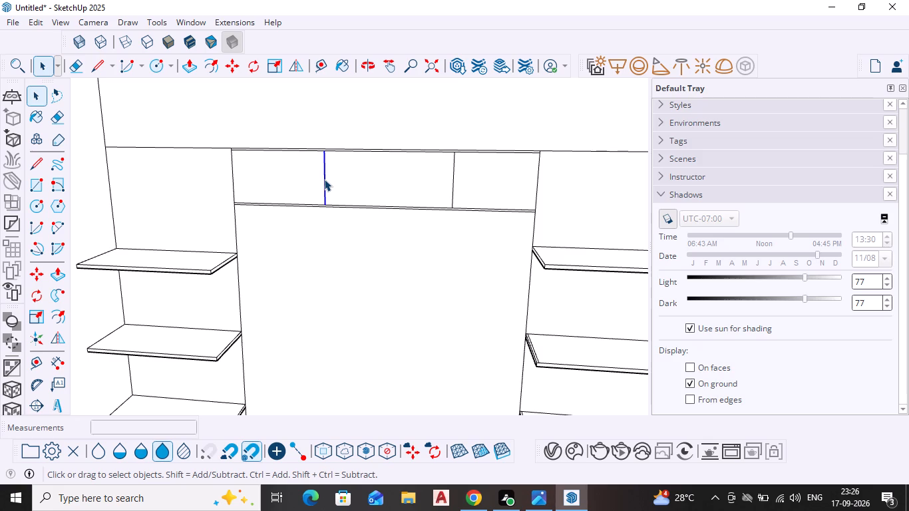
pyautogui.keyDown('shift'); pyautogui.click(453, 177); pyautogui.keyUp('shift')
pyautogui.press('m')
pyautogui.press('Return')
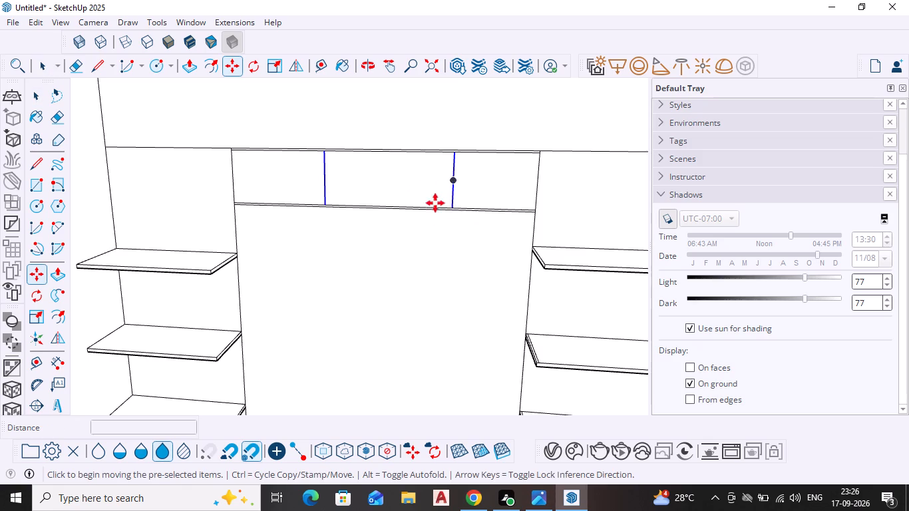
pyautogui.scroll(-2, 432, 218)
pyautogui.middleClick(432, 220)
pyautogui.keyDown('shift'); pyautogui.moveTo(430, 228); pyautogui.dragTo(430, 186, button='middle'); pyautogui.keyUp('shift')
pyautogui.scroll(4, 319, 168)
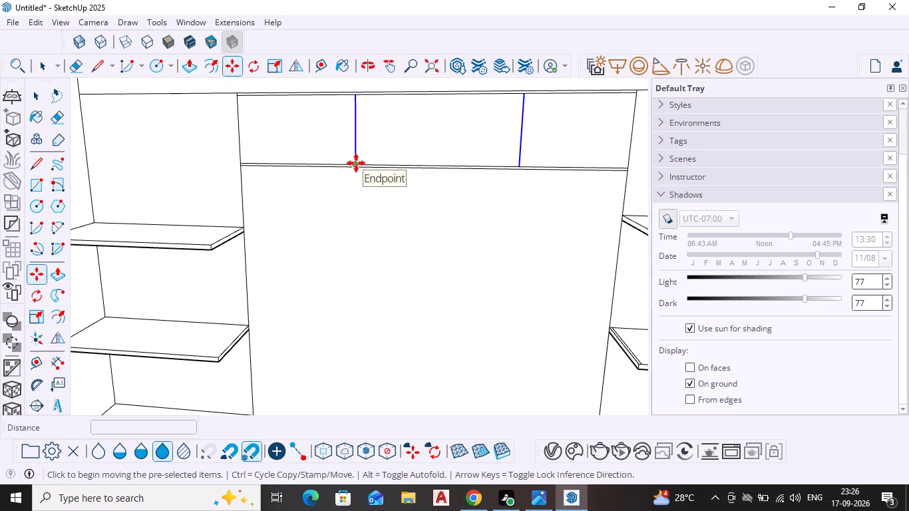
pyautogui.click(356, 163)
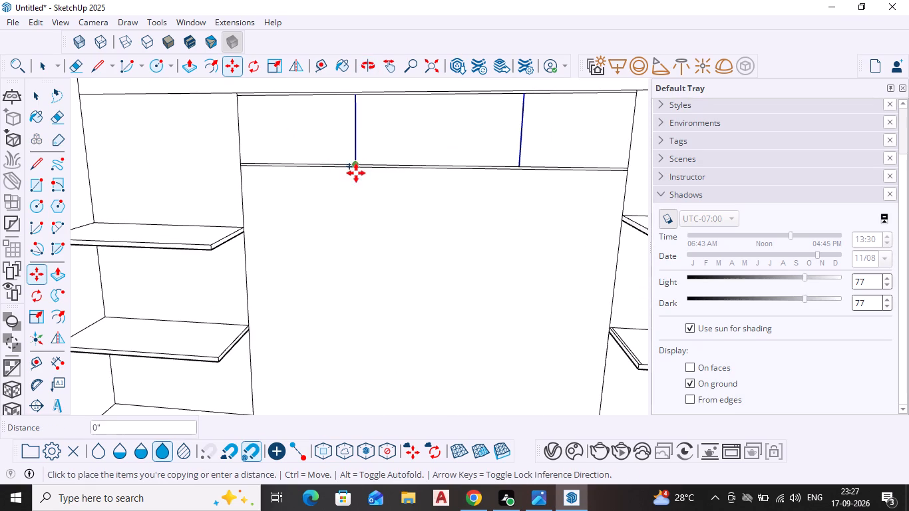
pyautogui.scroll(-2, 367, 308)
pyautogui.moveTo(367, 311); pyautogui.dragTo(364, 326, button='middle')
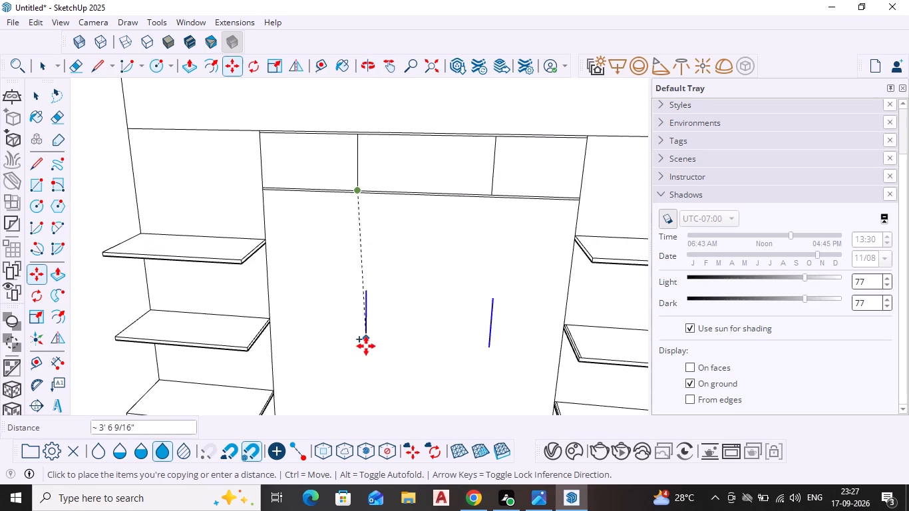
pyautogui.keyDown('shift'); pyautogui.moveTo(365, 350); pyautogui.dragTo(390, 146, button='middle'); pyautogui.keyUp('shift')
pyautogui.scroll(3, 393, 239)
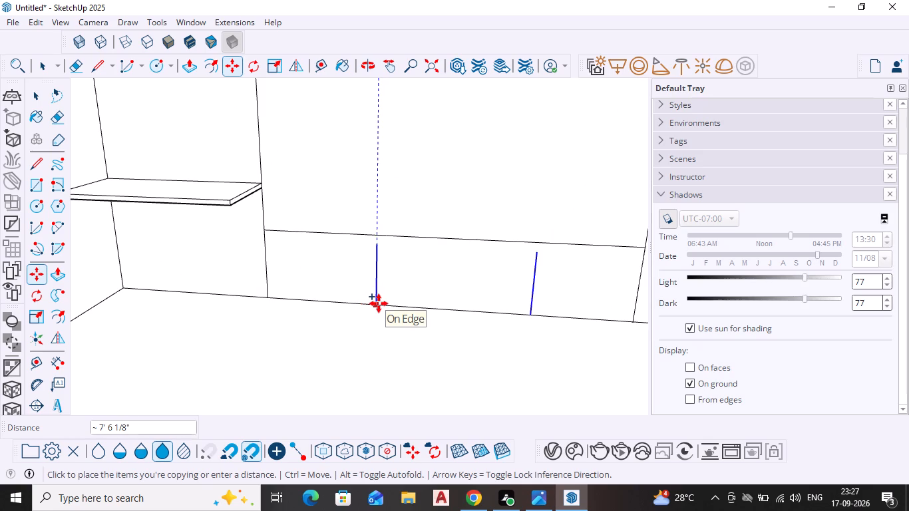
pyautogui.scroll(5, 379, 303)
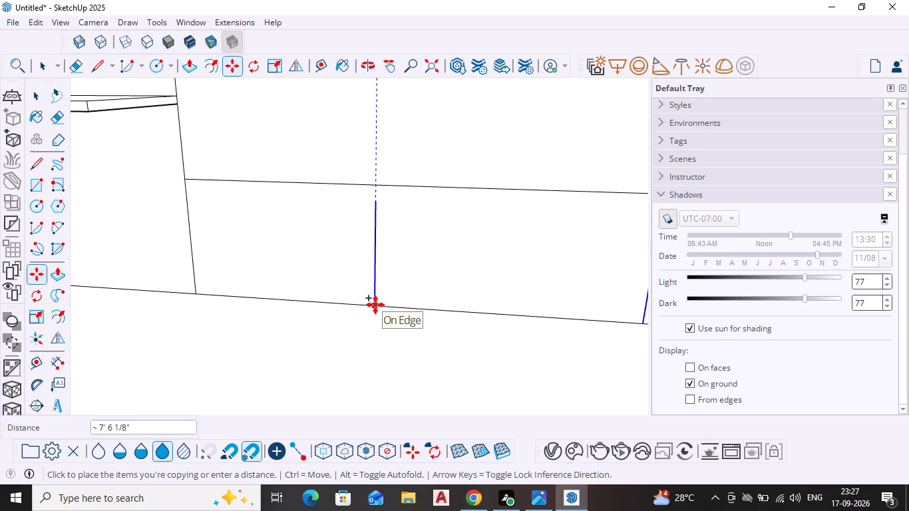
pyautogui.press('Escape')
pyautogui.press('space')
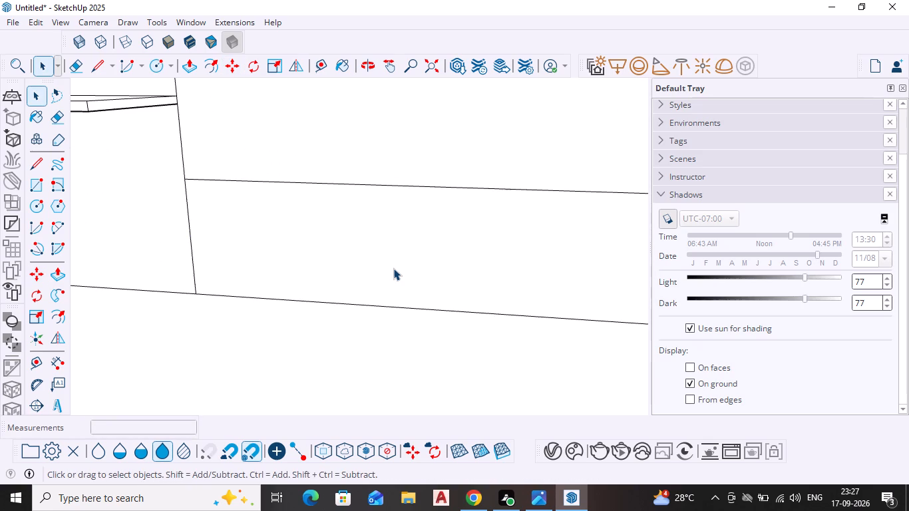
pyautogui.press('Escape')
# Draw a horizontal line about 6' 9" long across the centre panel's bottom strip, between the midpoints of its side edges.
pyautogui.press('l')
pyautogui.scroll(-5, 362, 272)
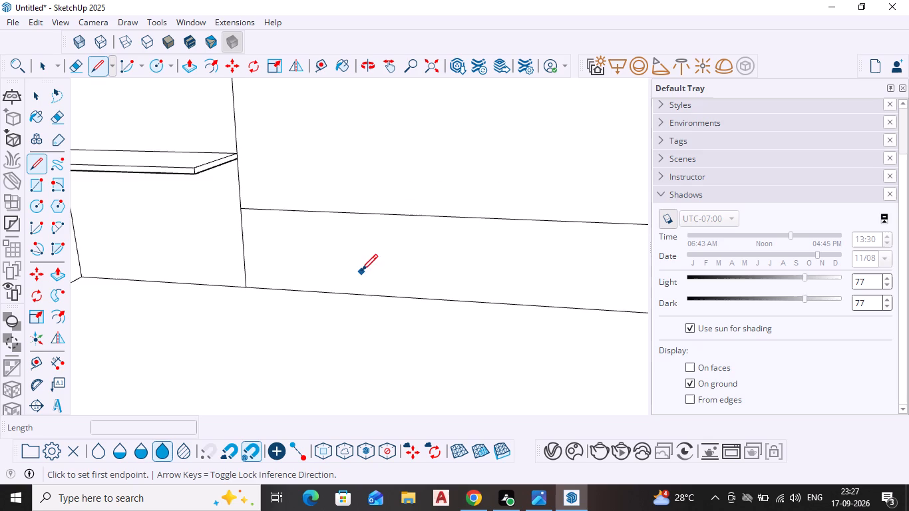
pyautogui.scroll(-3, 361, 272)
pyautogui.keyDown('shift'); pyautogui.moveTo(462, 285); pyautogui.dragTo(383, 189, button='middle'); pyautogui.keyUp('shift')
pyautogui.scroll(4, 331, 183)
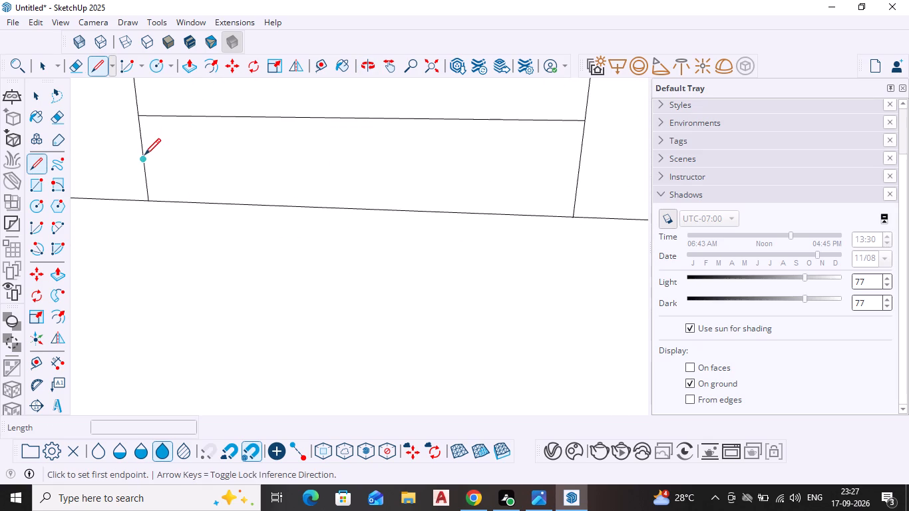
pyautogui.click(144, 156)
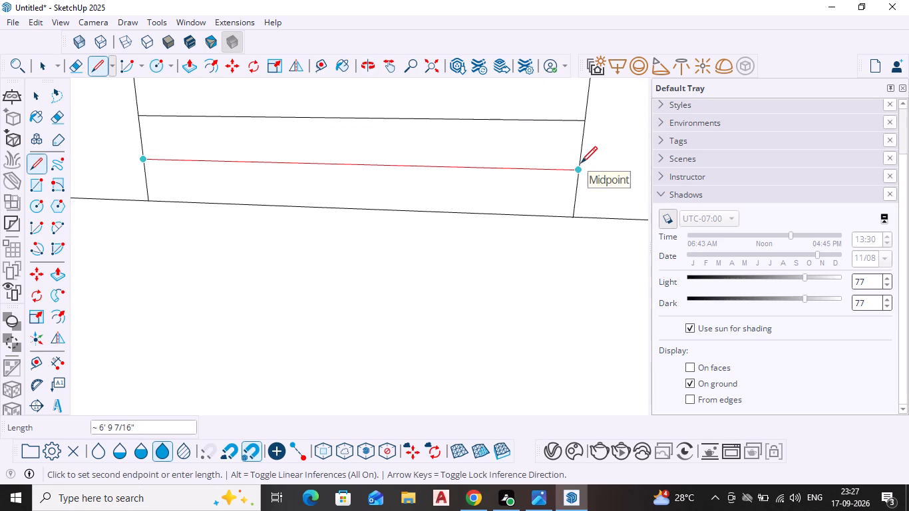
pyautogui.click(581, 164)
pyautogui.press('Escape')
pyautogui.press('space')
# Copy the upper strip's left divider line 0.5" upward from its lower endpoint.
pyautogui.scroll(-4, 484, 175)
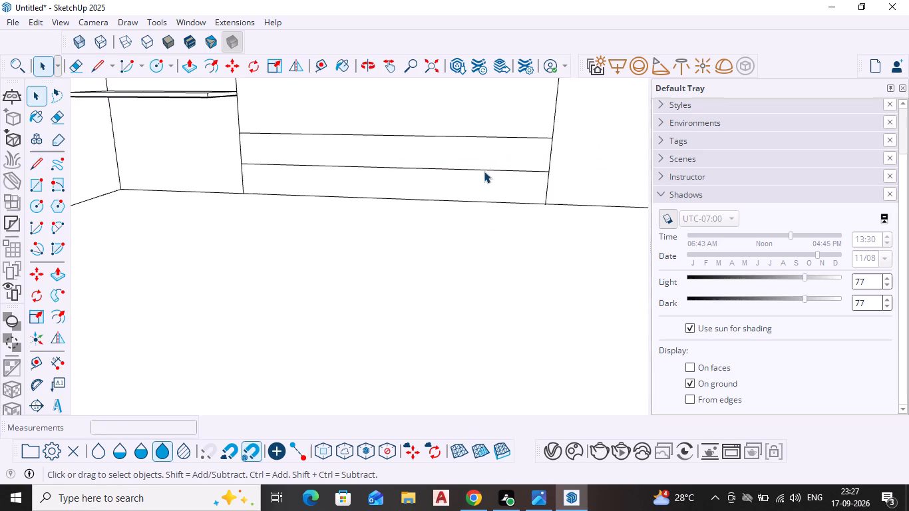
pyautogui.scroll(-1, 480, 158)
pyautogui.scroll(4, 366, 173)
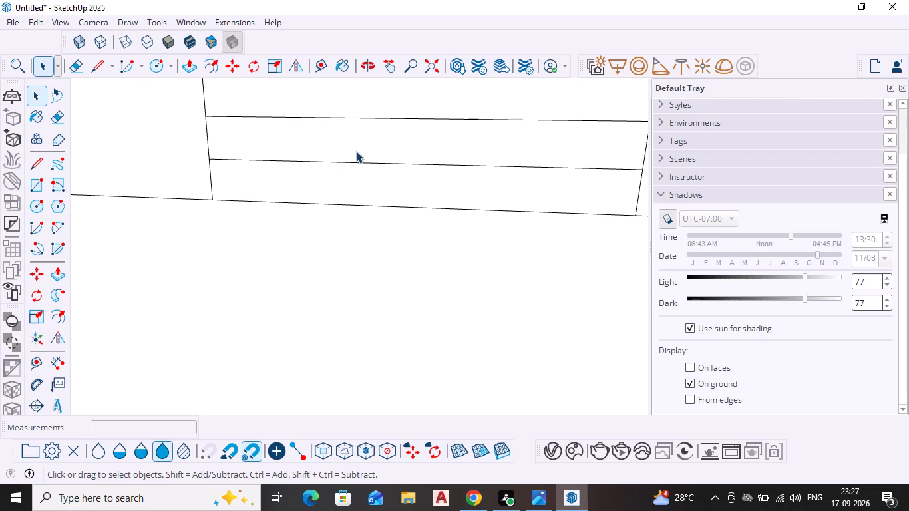
pyautogui.scroll(-3, 353, 125)
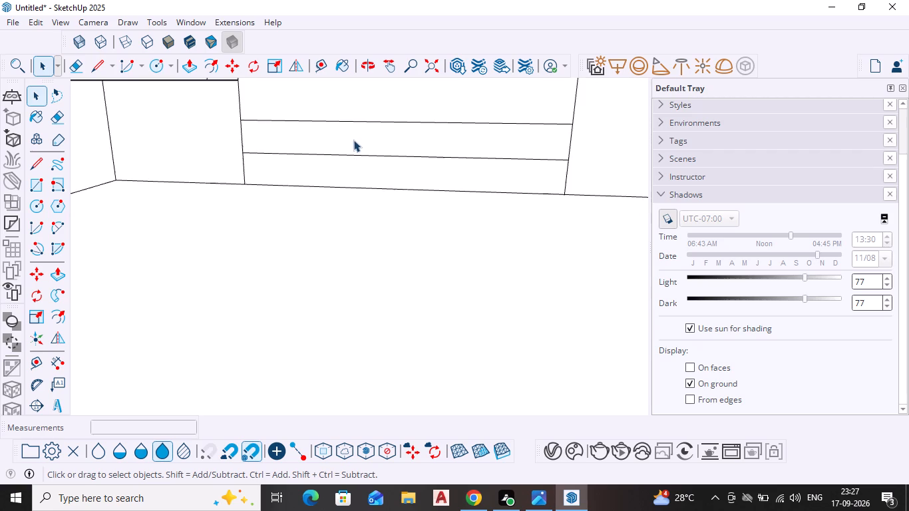
pyautogui.scroll(-5, 363, 146)
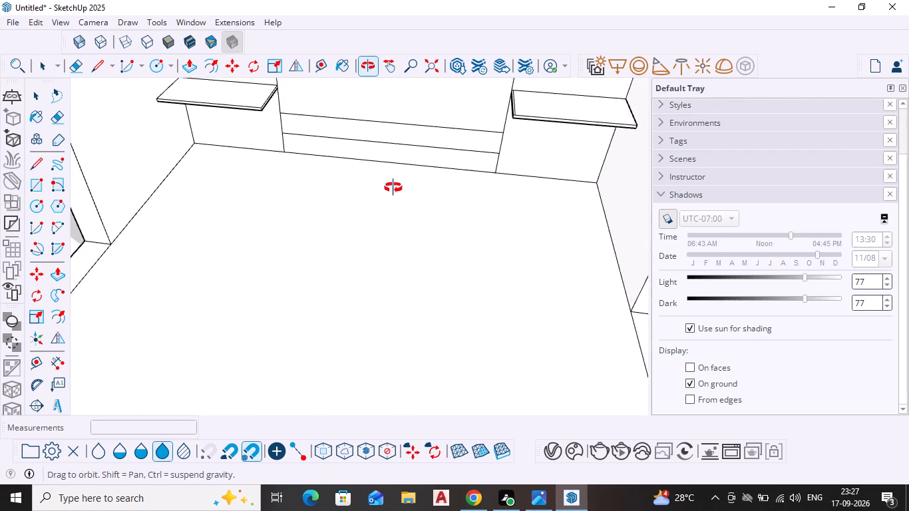
pyautogui.keyDown('shift'); pyautogui.moveTo(403, 132); pyautogui.dragTo(401, 252, button='middle'); pyautogui.keyUp('shift')
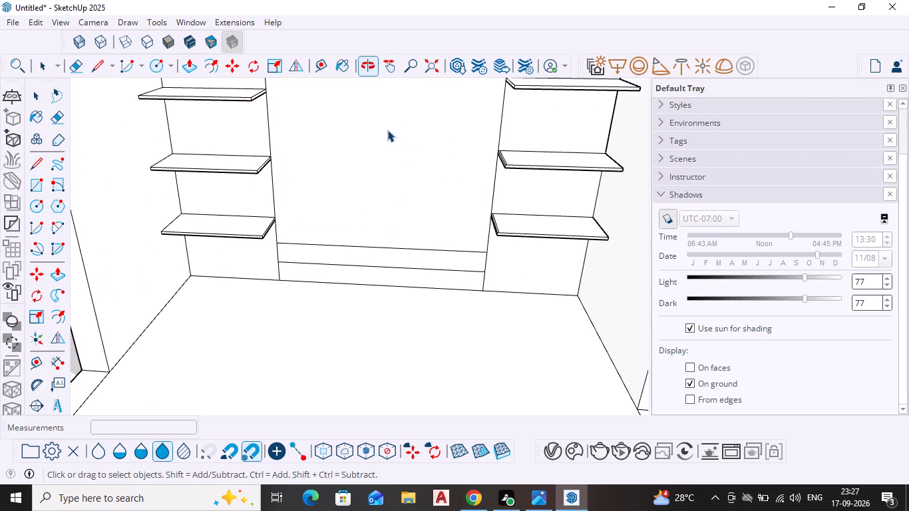
pyautogui.keyDown('shift'); pyautogui.moveTo(386, 129); pyautogui.dragTo(373, 222, button='middle'); pyautogui.keyUp('shift')
pyautogui.scroll(7, 324, 118)
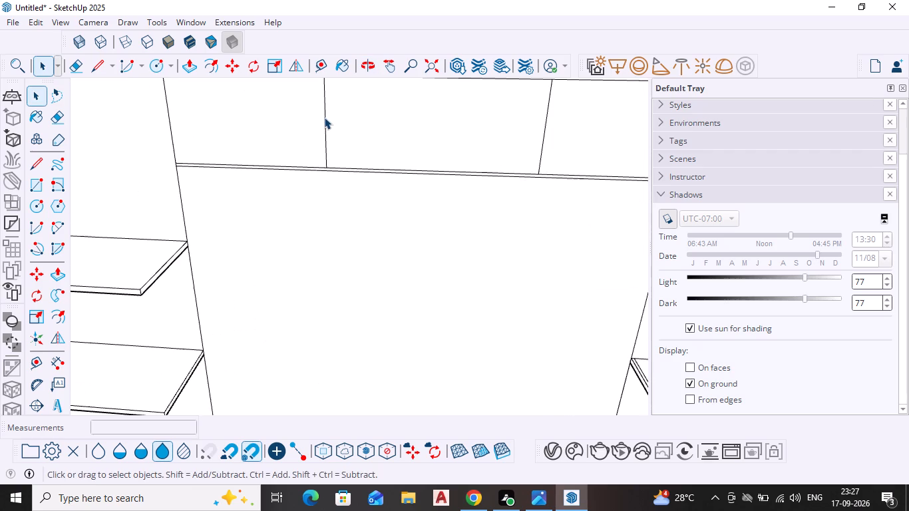
pyautogui.keyDown('shift'); pyautogui.moveTo(324, 106); pyautogui.dragTo(325, 194, button='middle'); pyautogui.keyUp('shift')
pyautogui.scroll(5, 326, 204)
pyautogui.moveTo(326, 204); pyautogui.dragTo(323, 202, button='middle')
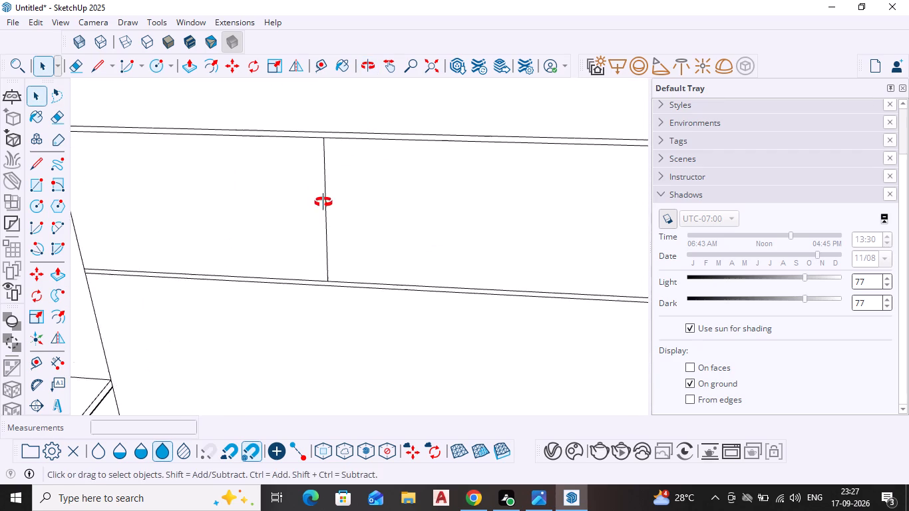
pyautogui.moveTo(323, 202); pyautogui.dragTo(345, 134, button='middle')
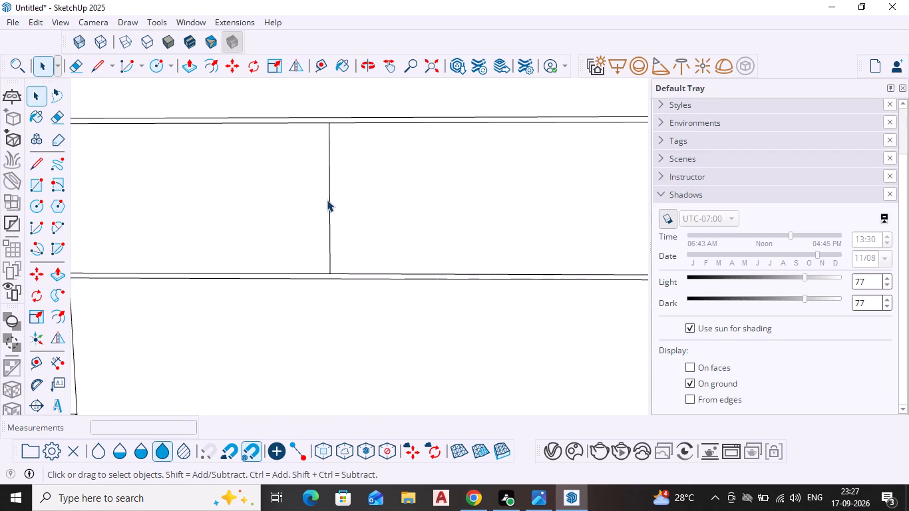
pyautogui.click(329, 197)
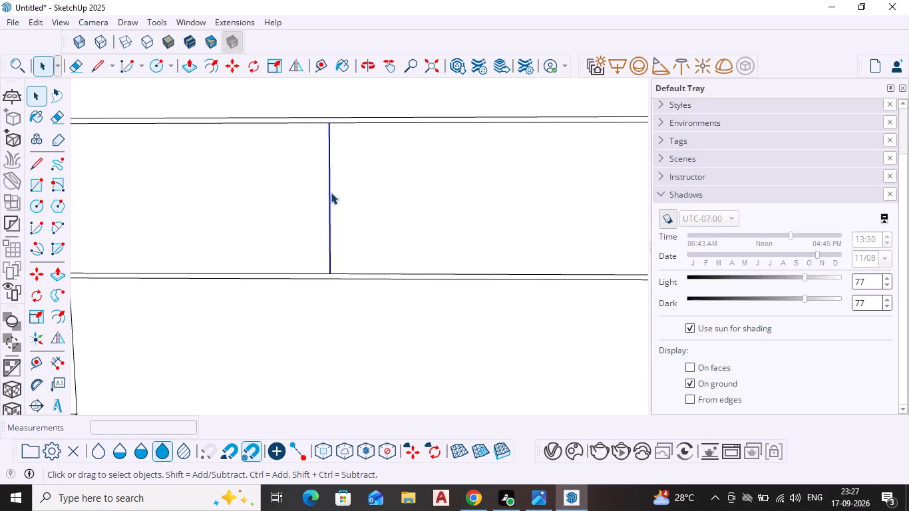
pyautogui.press('m')
pyautogui.press('Return')
pyautogui.scroll(3, 328, 255)
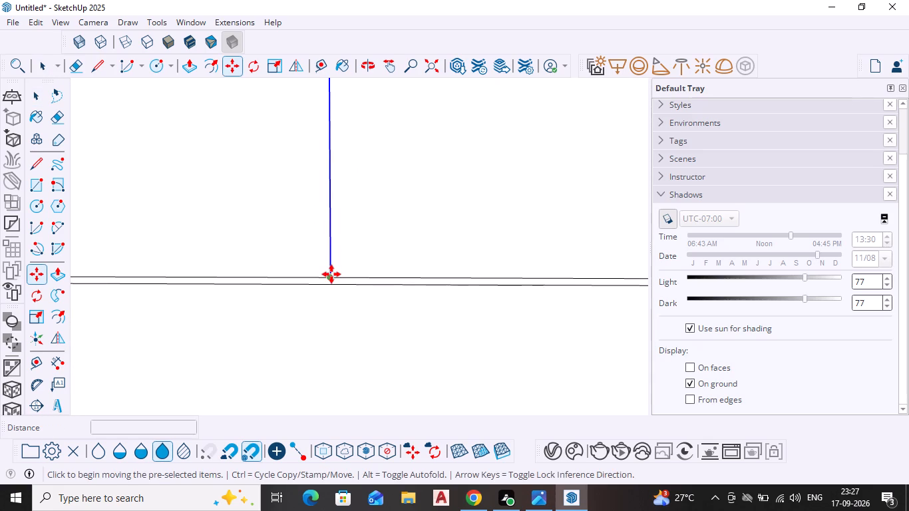
pyautogui.click(331, 277)
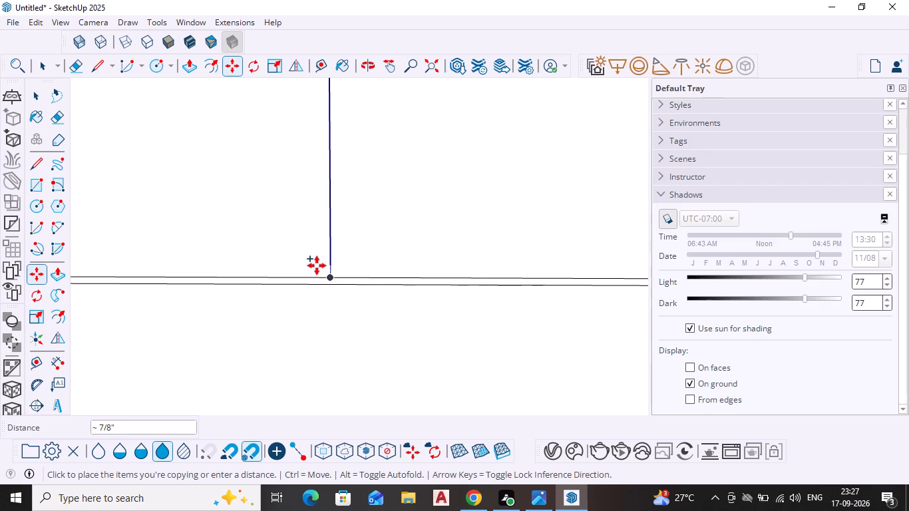
pyautogui.write('0.5')
pyautogui.hotkey('shift', '"')
pyautogui.press('Return')
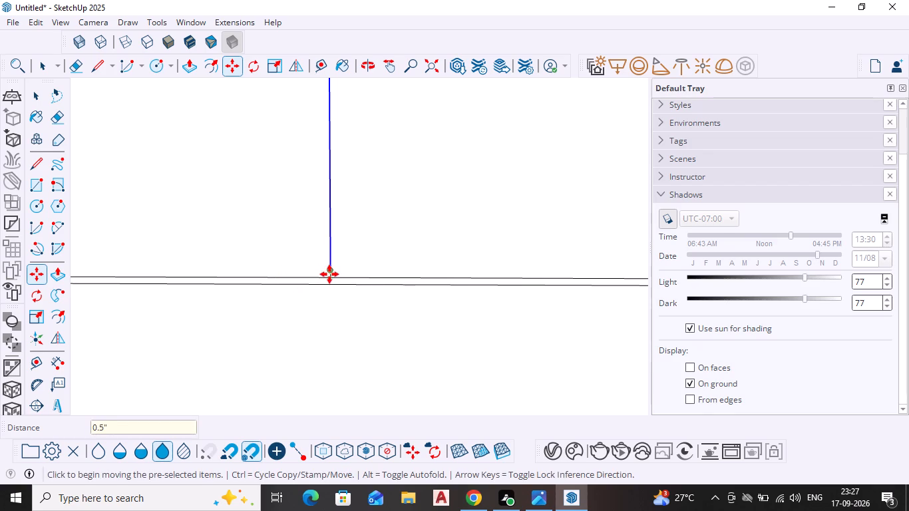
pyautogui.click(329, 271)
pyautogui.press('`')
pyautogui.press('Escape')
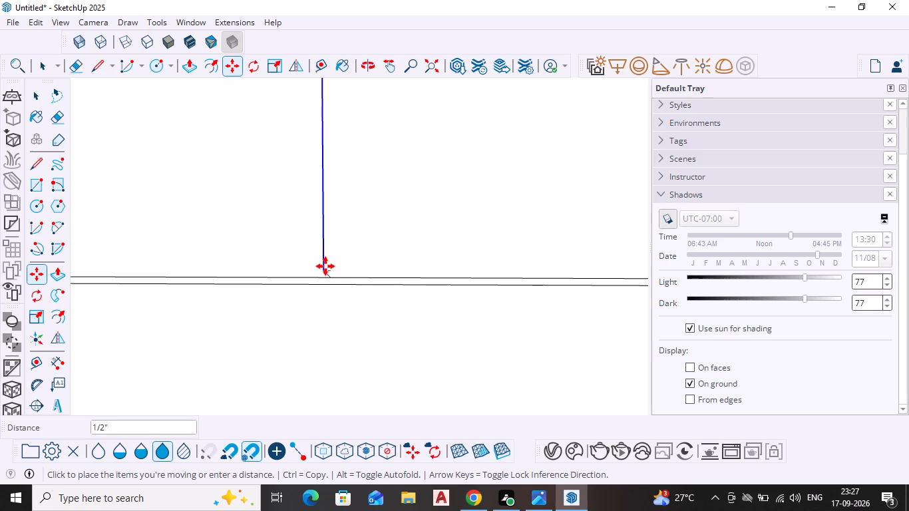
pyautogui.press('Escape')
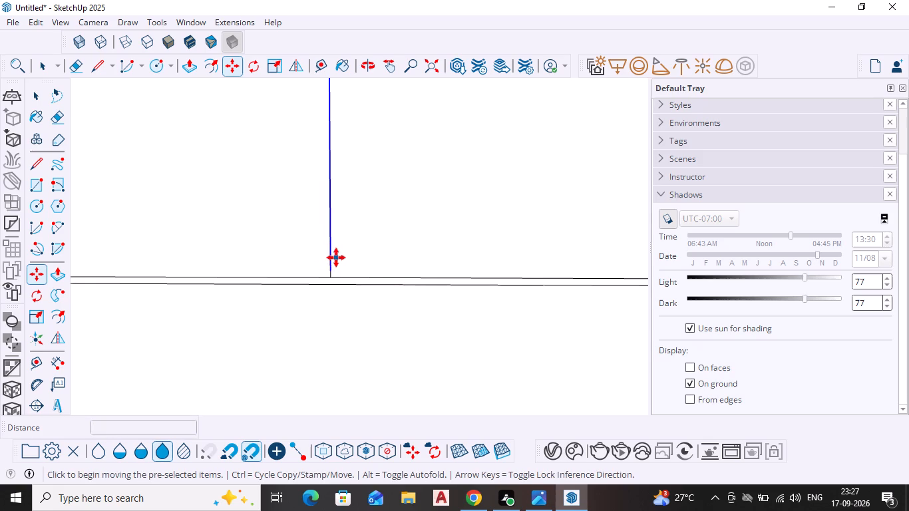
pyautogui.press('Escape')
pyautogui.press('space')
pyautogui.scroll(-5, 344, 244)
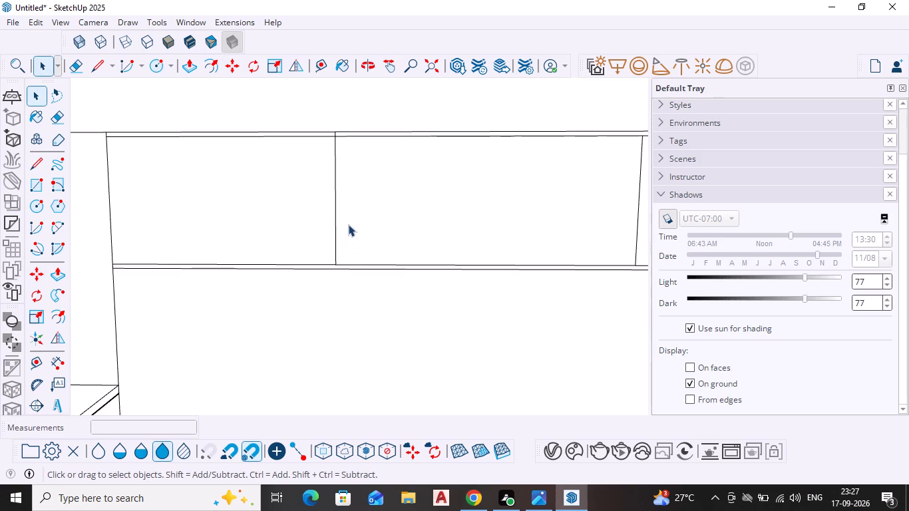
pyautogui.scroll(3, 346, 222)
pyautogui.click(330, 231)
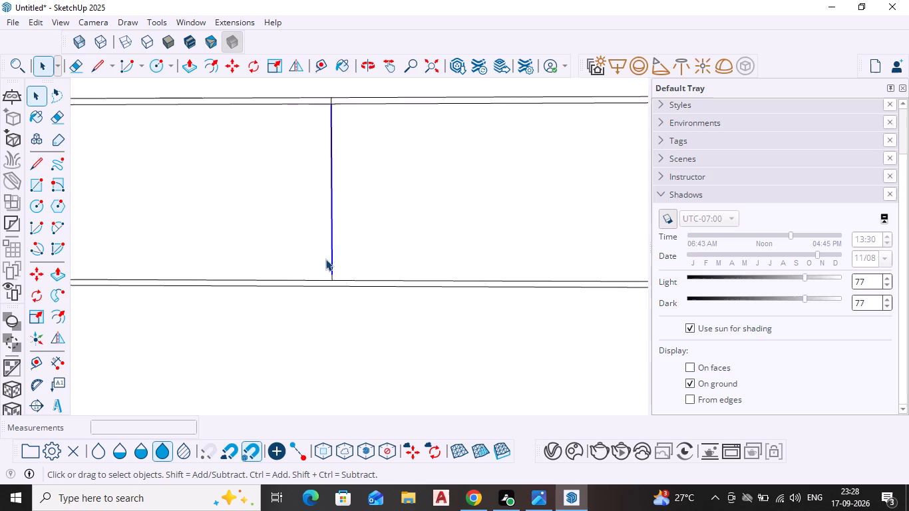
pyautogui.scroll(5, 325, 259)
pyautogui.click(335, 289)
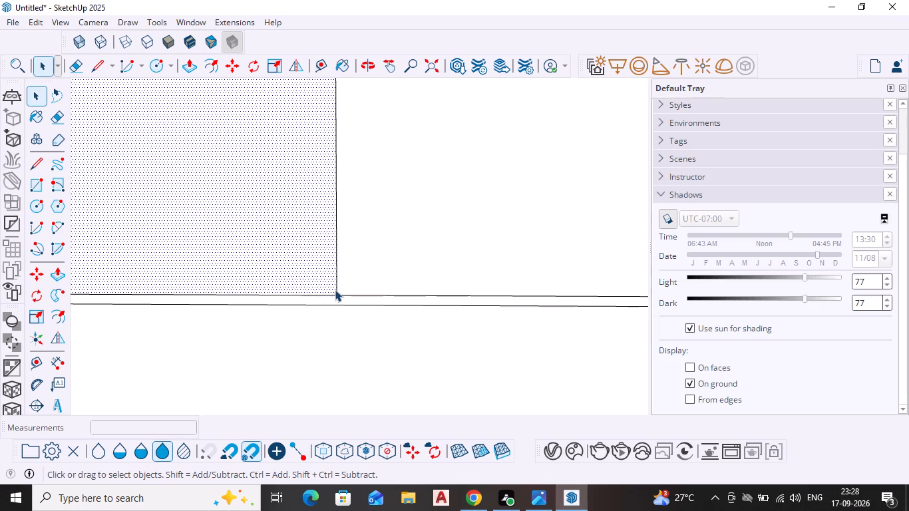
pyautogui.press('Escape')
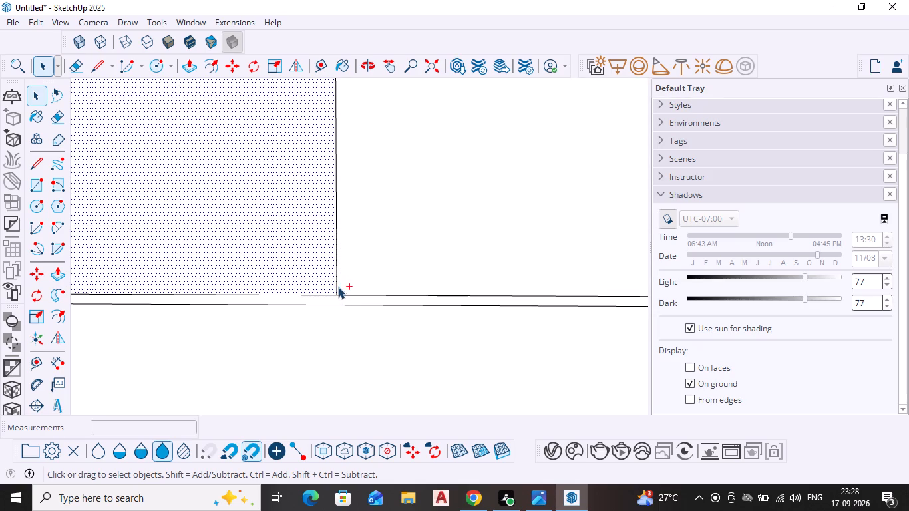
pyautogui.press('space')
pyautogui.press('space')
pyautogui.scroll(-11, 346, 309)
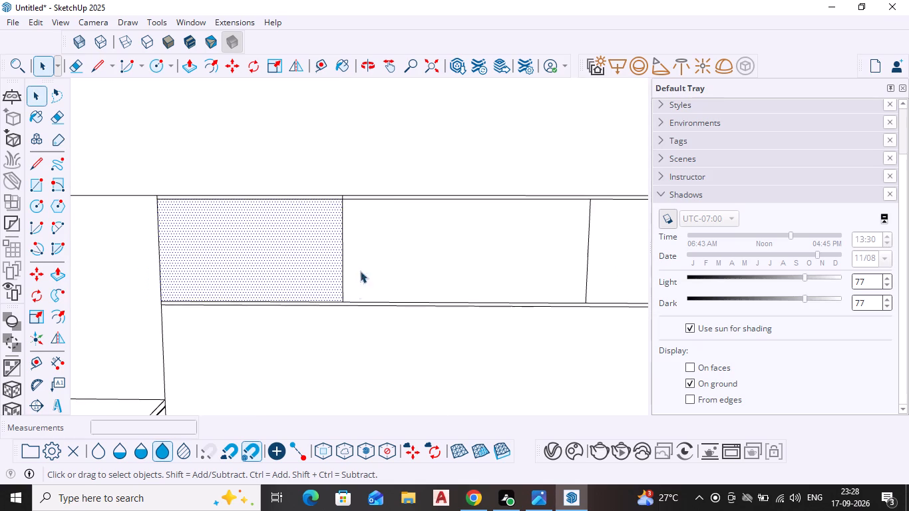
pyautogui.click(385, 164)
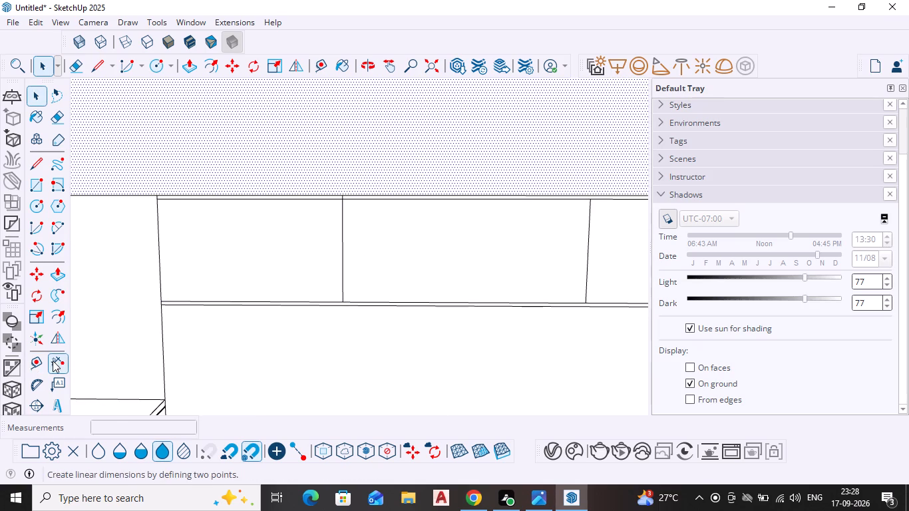
# Place a guide point 0.5" left of the upper strip's left divider, measured from its lower endpoint along the strip's bottom edge.
pyautogui.click(33, 365)
pyautogui.scroll(3, 379, 282)
pyautogui.click(336, 305)
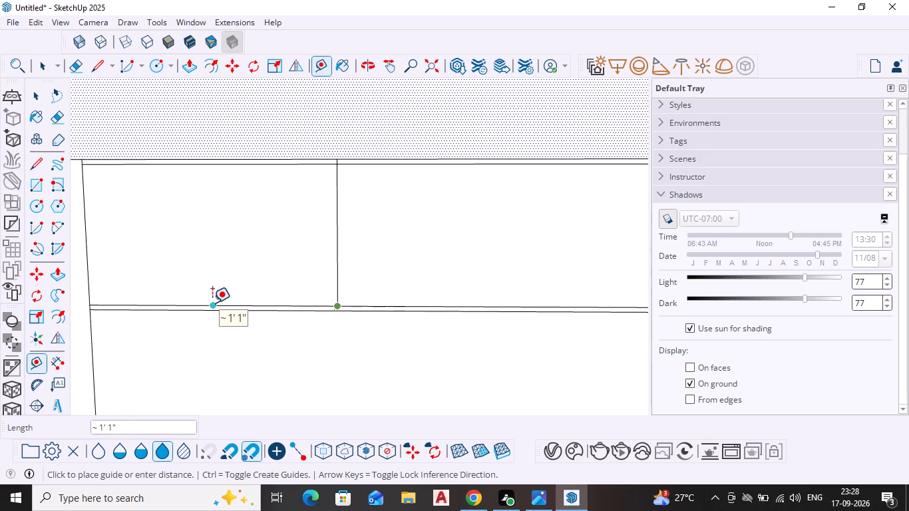
pyautogui.write('0.5"')
pyautogui.press('Return')
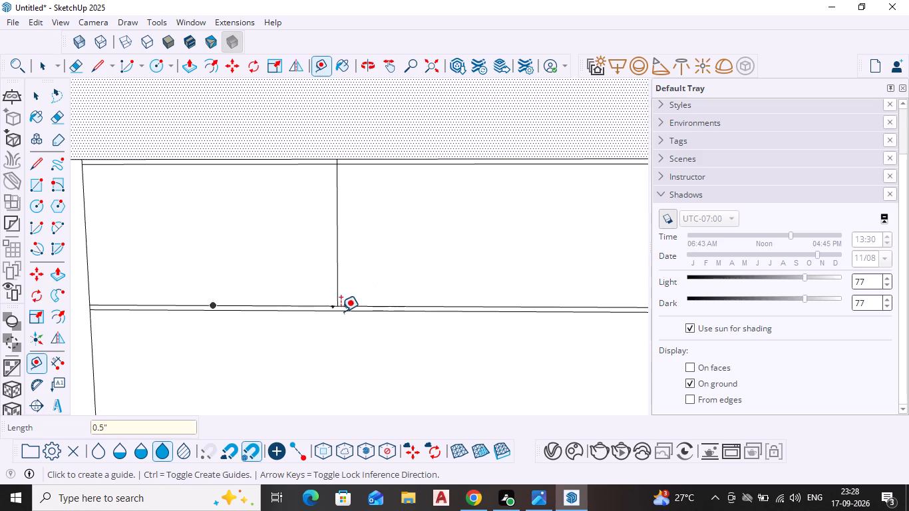
pyautogui.scroll(4, 333, 291)
pyautogui.scroll(-3, 360, 178)
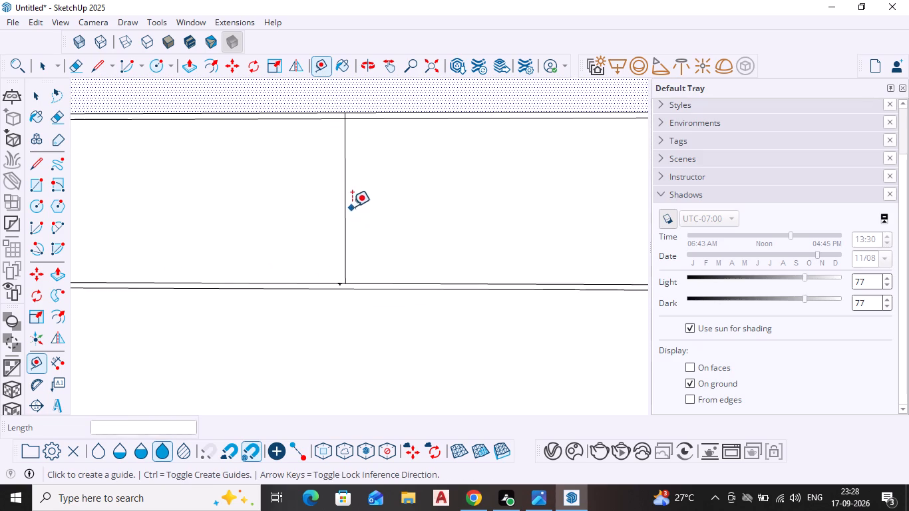
pyautogui.press('Escape')
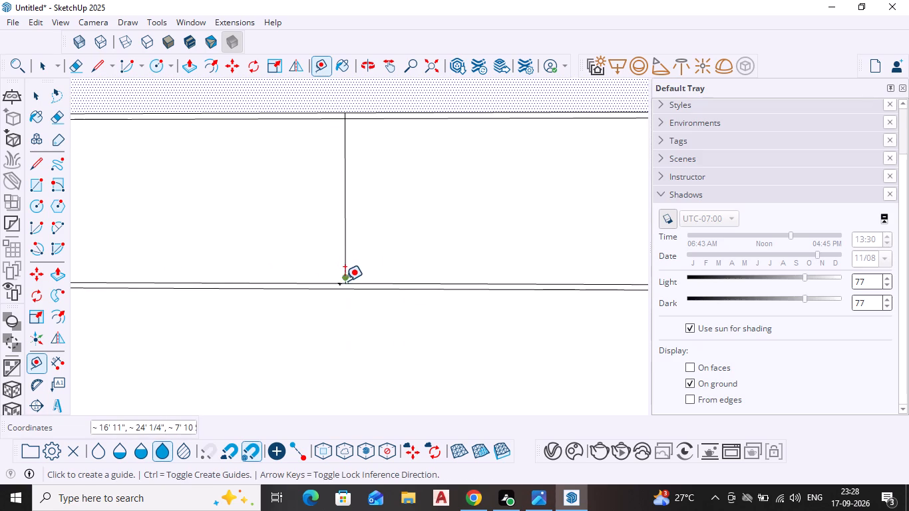
# Place a vertical guide about 2 3/8" long upward from the guide point left of the divider.
pyautogui.scroll(9, 341, 290)
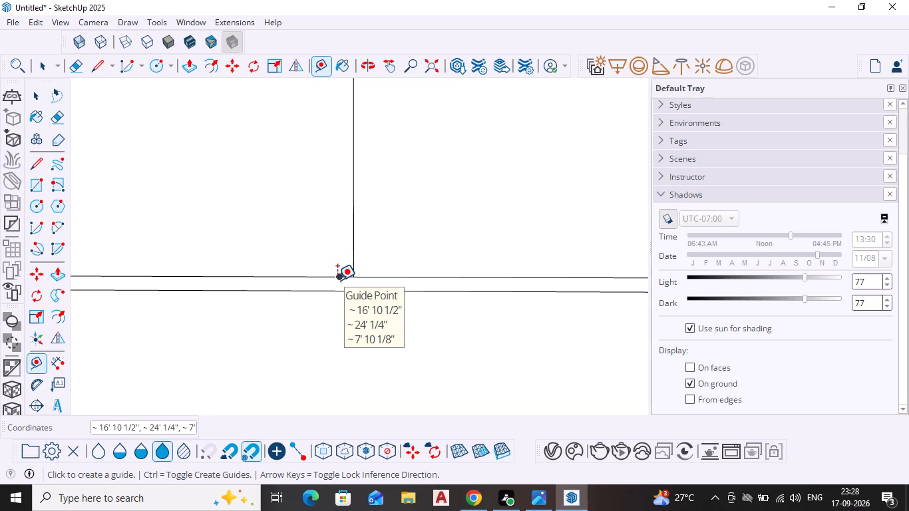
pyautogui.click(337, 274)
pyautogui.click(338, 209)
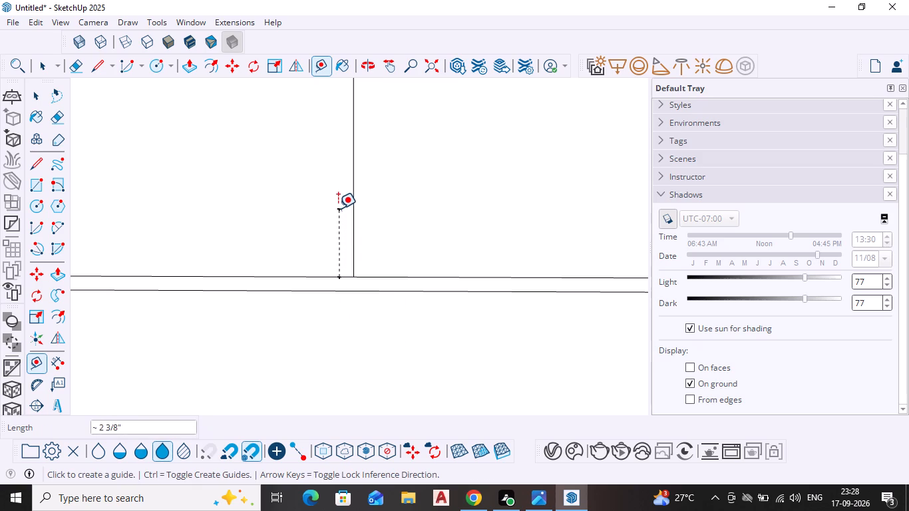
pyautogui.press('Escape')
# Place a guide point 0.5" right of the same divider's lower endpoint along the strip's bottom edge.
pyautogui.click(353, 275)
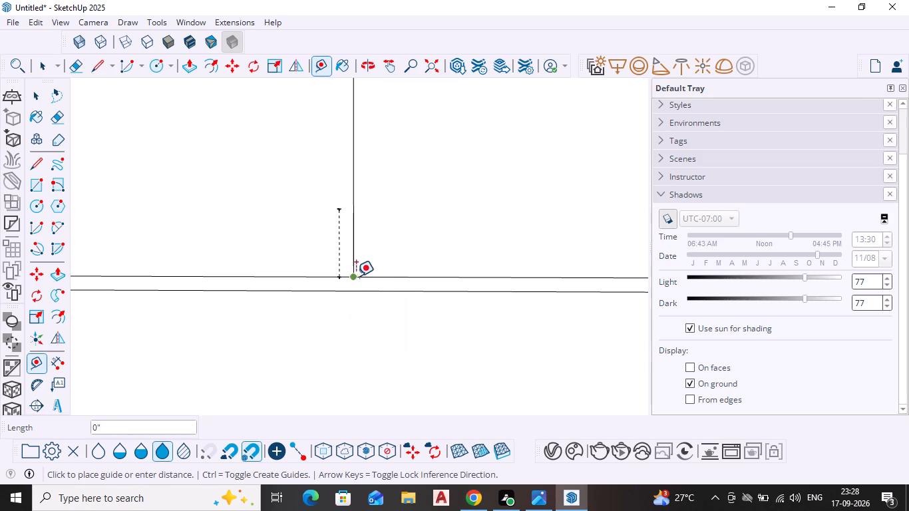
pyautogui.write('0.5"')
pyautogui.press('Return')
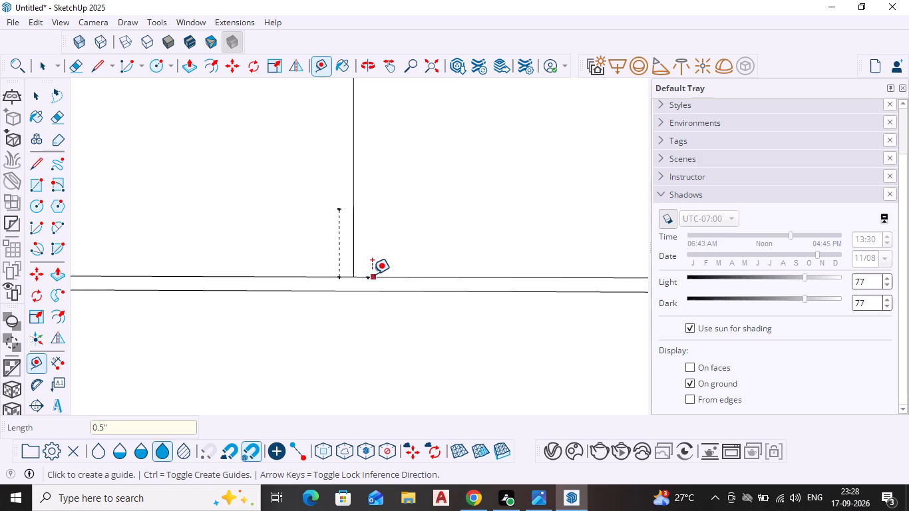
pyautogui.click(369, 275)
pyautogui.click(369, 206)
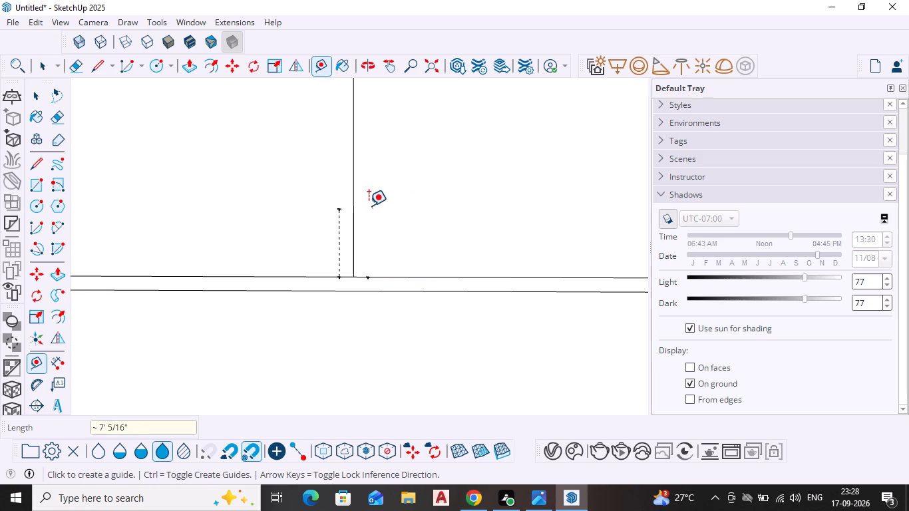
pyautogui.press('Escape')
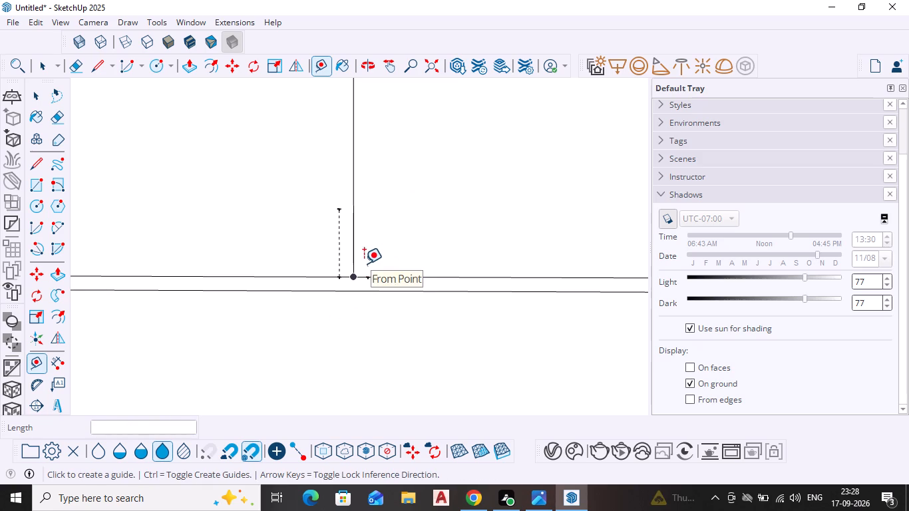
# Draw a vertical line about 1' 2 5/8" long from the guide point left of the divider to the upper strip's inner top edge.
pyautogui.press('space')
pyautogui.press('l')
pyautogui.press('Return')
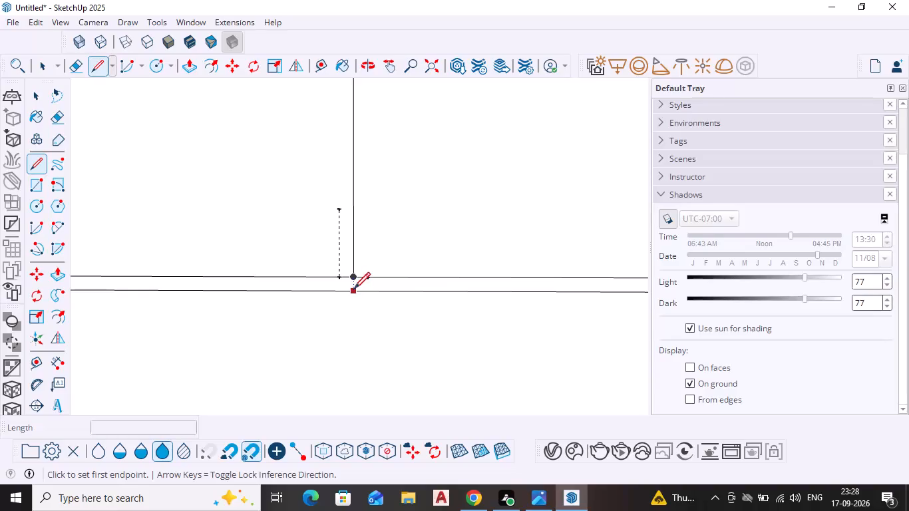
pyautogui.moveTo(340, 278); pyautogui.dragTo(339, 269)
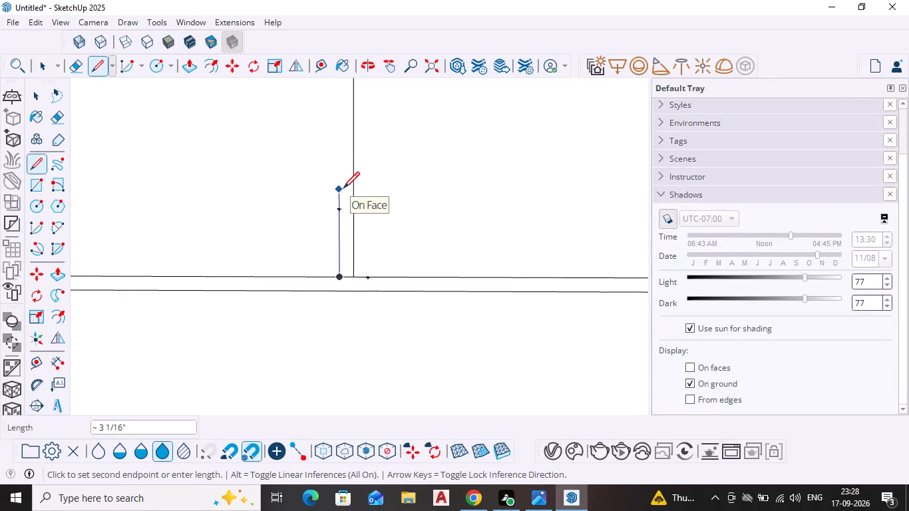
pyautogui.keyDown('shift'); pyautogui.moveTo(343, 190); pyautogui.dragTo(366, 371, button='middle'); pyautogui.keyUp('shift')
pyautogui.scroll(-6, 368, 154)
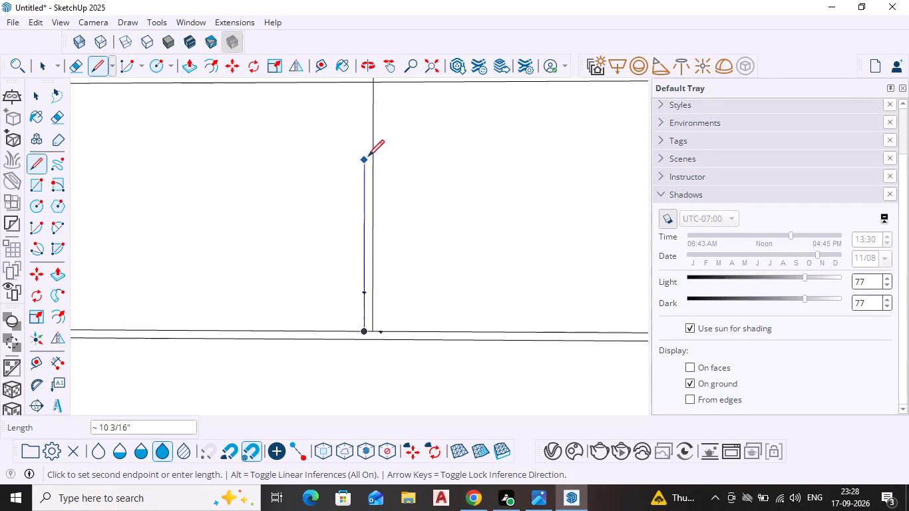
pyautogui.click(362, 82)
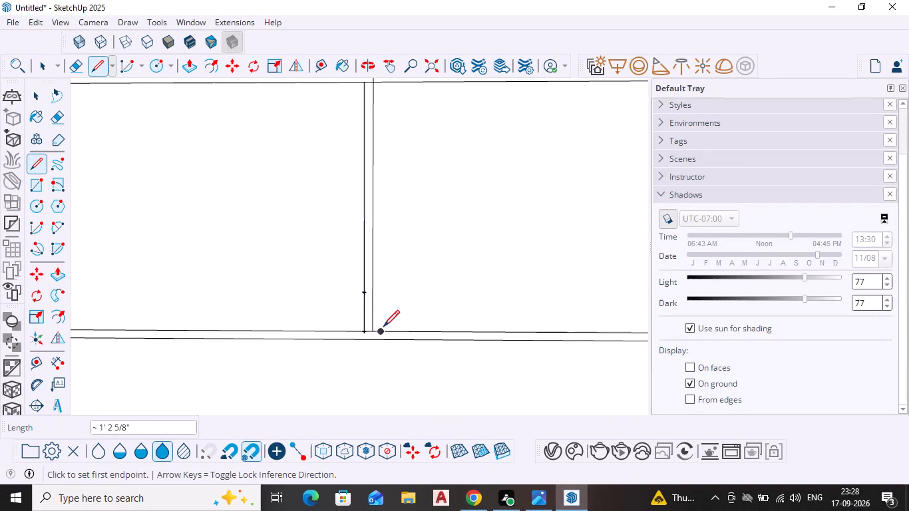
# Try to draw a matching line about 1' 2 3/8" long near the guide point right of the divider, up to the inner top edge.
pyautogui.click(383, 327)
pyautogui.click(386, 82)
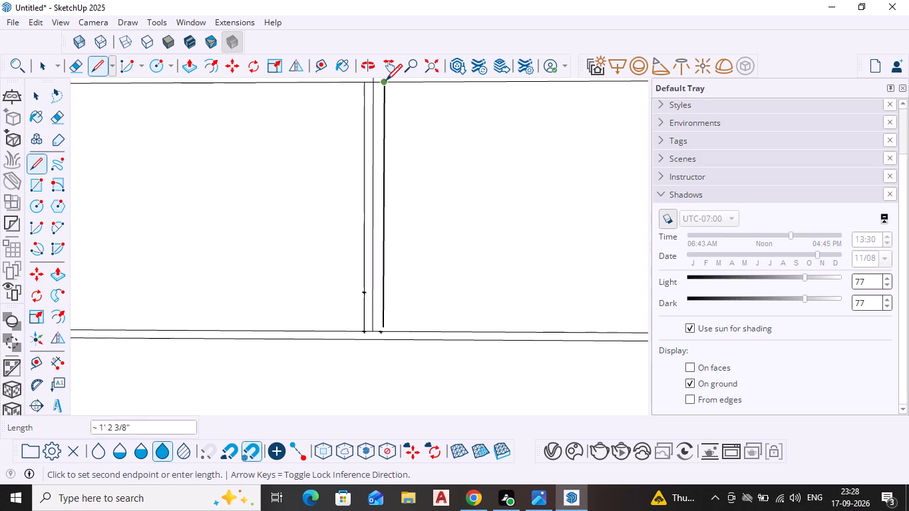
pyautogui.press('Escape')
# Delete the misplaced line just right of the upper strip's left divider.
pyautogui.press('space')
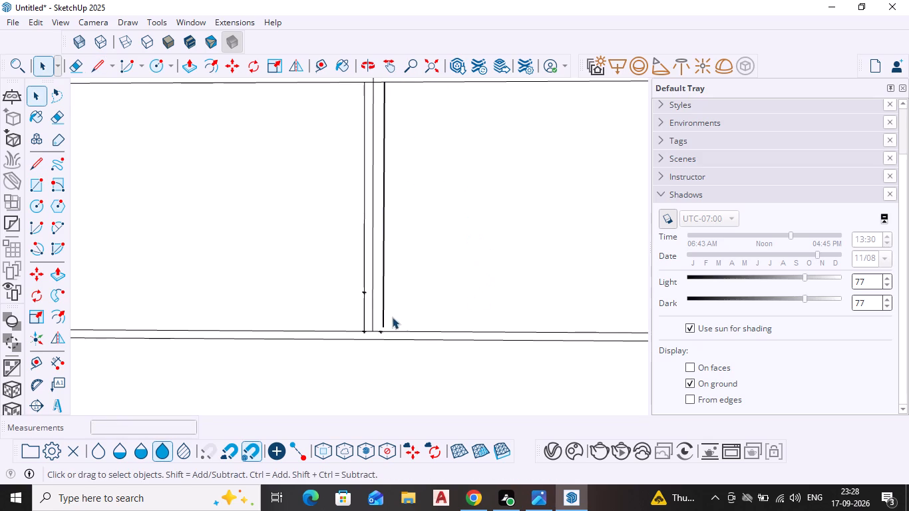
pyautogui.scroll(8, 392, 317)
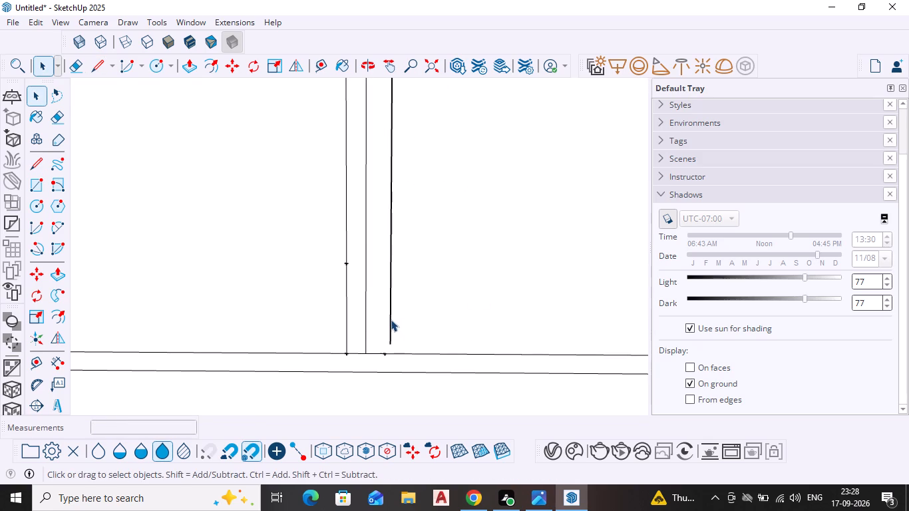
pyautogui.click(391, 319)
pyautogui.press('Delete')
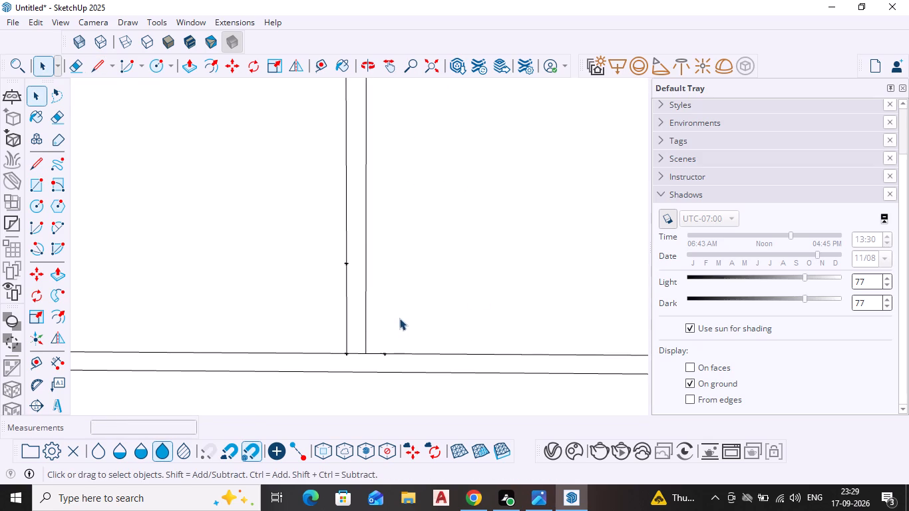
# Draw a vertical line about 1' 2 5/8" long from the guide point right of the divider to the upper strip's inner top edge.
pyautogui.keyDown('shift'); pyautogui.moveTo(429, 301); pyautogui.dragTo(382, 354, button='middle'); pyautogui.keyUp('shift')
pyautogui.scroll(-5, 369, 299)
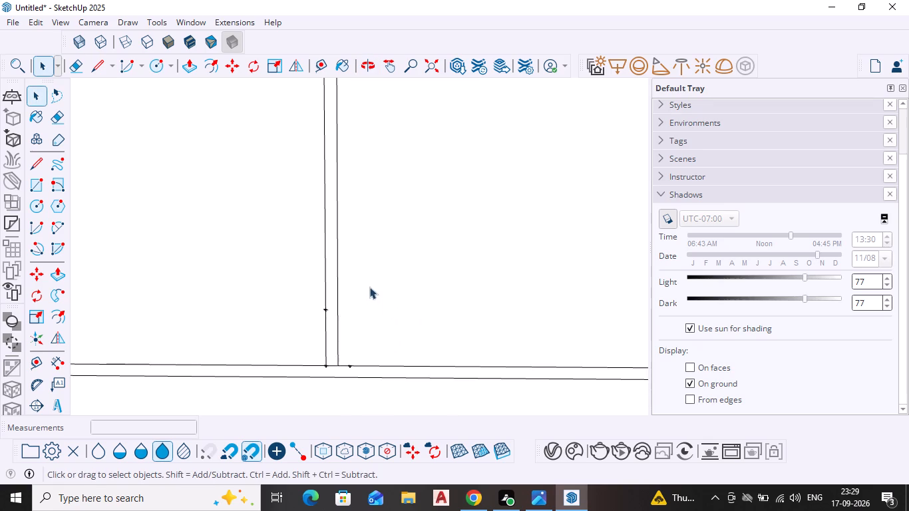
pyautogui.scroll(-6, 375, 216)
pyautogui.keyDown('shift'); pyautogui.moveTo(407, 222); pyautogui.dragTo(356, 262, button='middle'); pyautogui.keyUp('shift')
pyautogui.scroll(4, 307, 281)
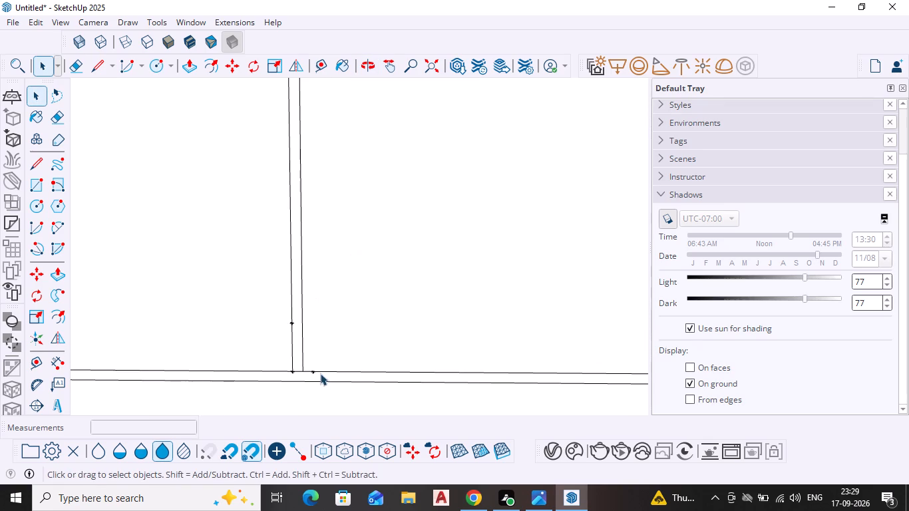
pyautogui.press('l')
pyautogui.press('Return')
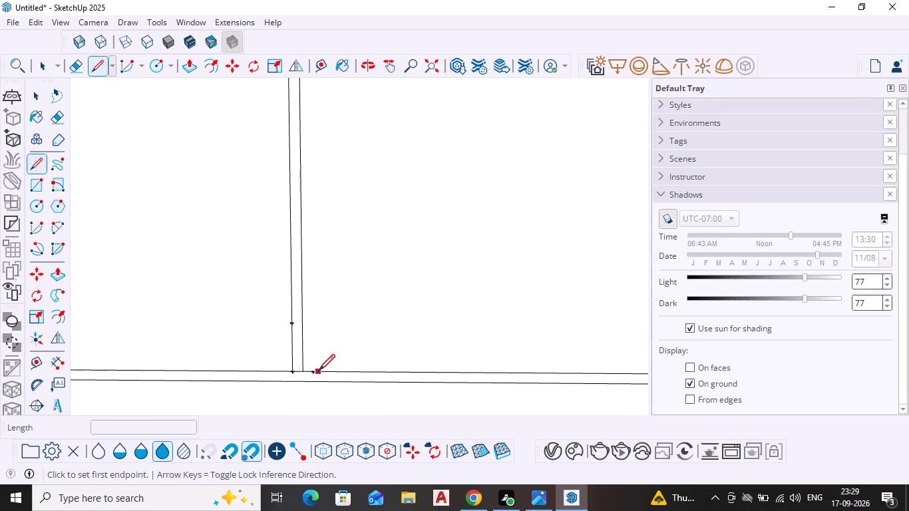
pyautogui.click(316, 372)
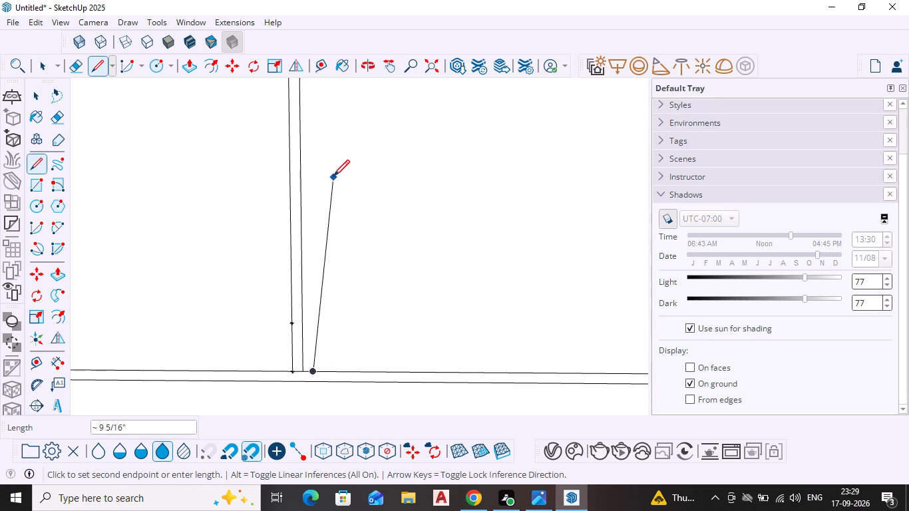
pyautogui.keyDown('shift'); pyautogui.moveTo(333, 178); pyautogui.dragTo(327, 313, button='middle'); pyautogui.keyUp('shift')
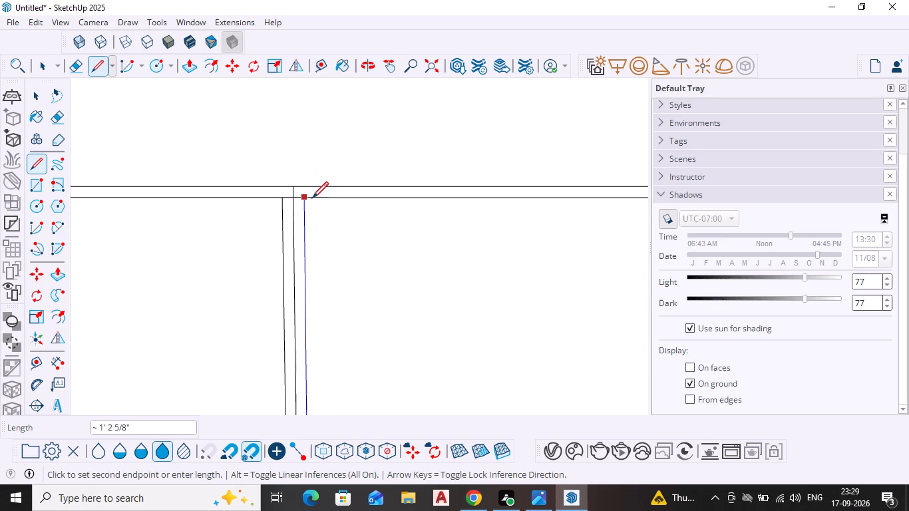
pyautogui.click(310, 200)
pyautogui.press('Escape')
pyautogui.press('space')
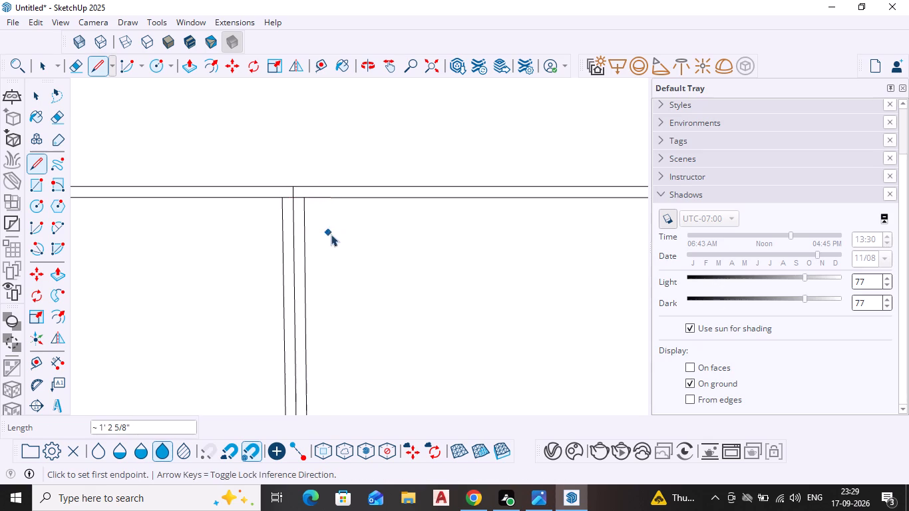
# Select the short vertical guide beside the left divider in the upper strip.
pyautogui.scroll(-8, 374, 253)
pyautogui.moveTo(378, 341); pyautogui.dragTo(372, 329, button='middle')
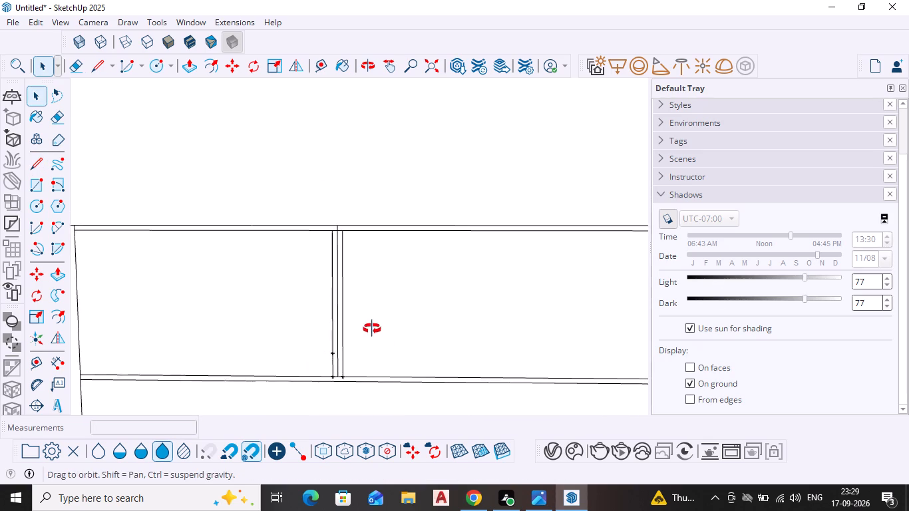
pyautogui.moveTo(372, 329); pyautogui.dragTo(353, 315, button='middle')
pyautogui.keyDown('shift'); pyautogui.moveTo(427, 404); pyautogui.dragTo(234, 307, button='middle'); pyautogui.keyUp('shift')
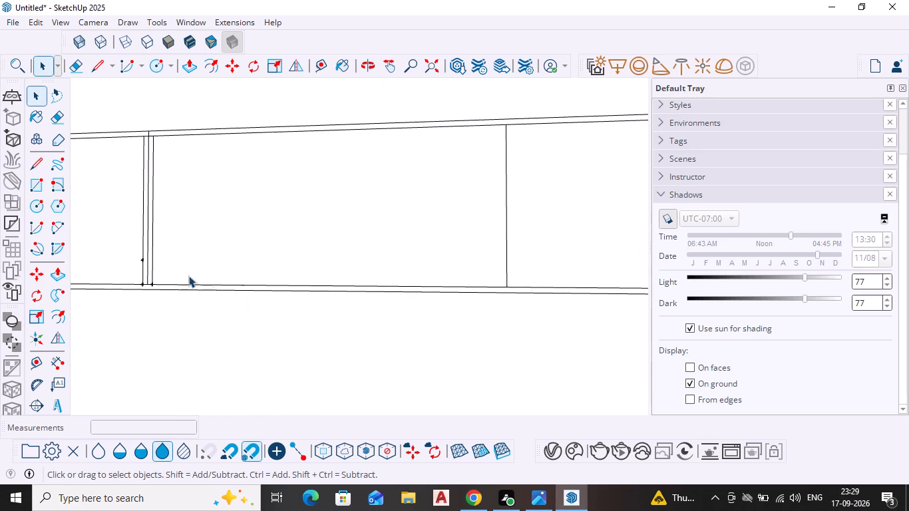
pyautogui.click(141, 269)
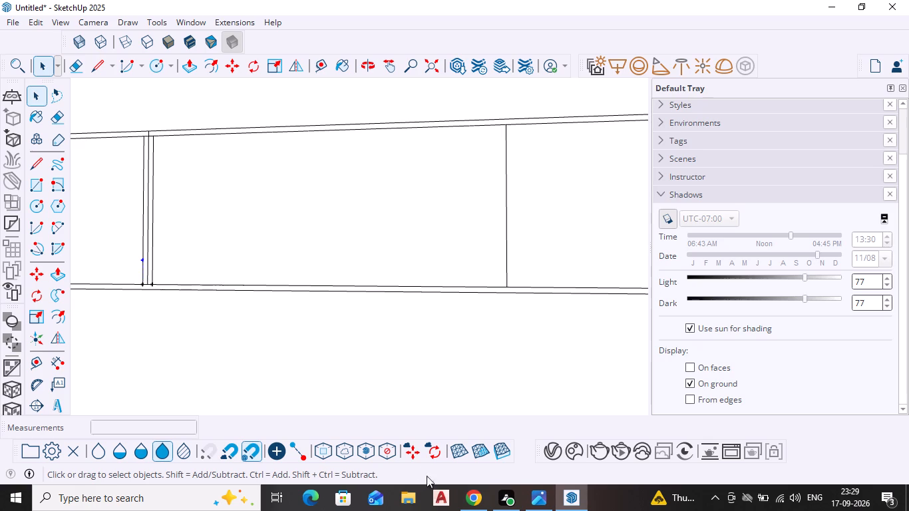
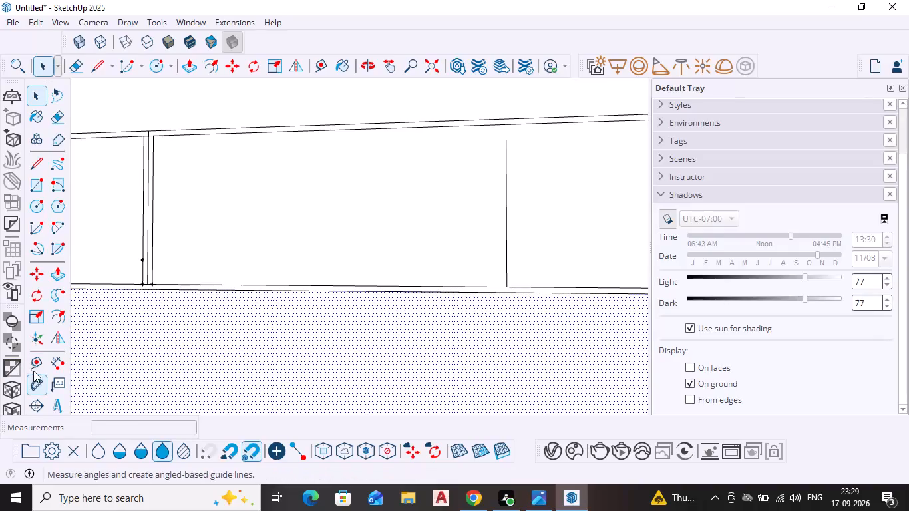
# Place two vertical guides offset 0.5" to either side of the panel's single vertical divider line.
pyautogui.click(35, 363)
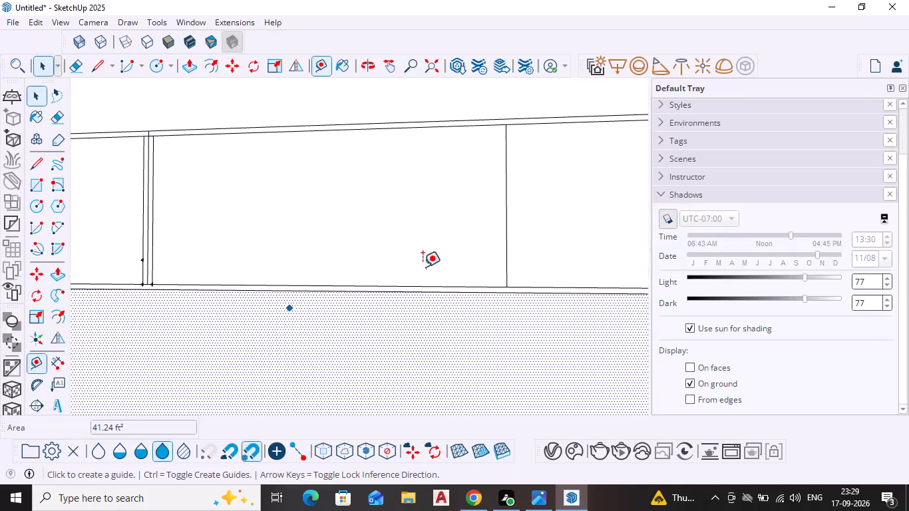
pyautogui.click(505, 255)
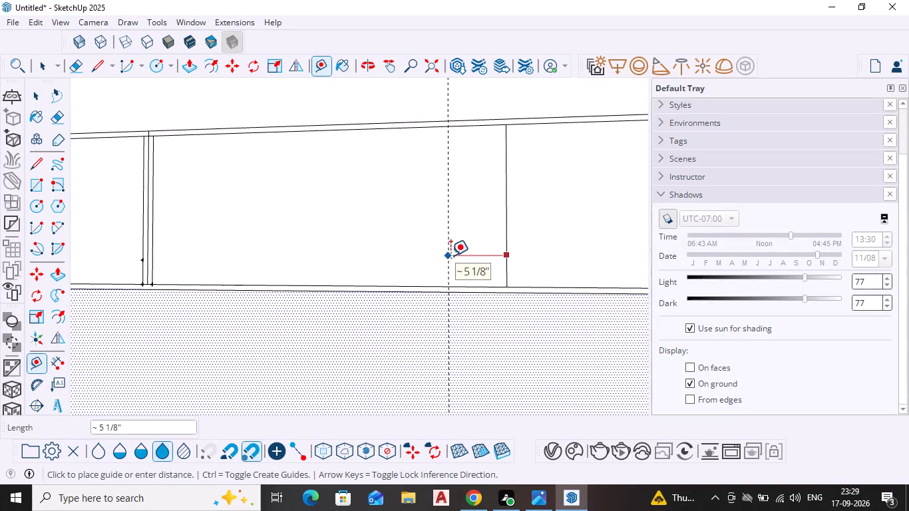
pyautogui.press('0')
pyautogui.press('.')
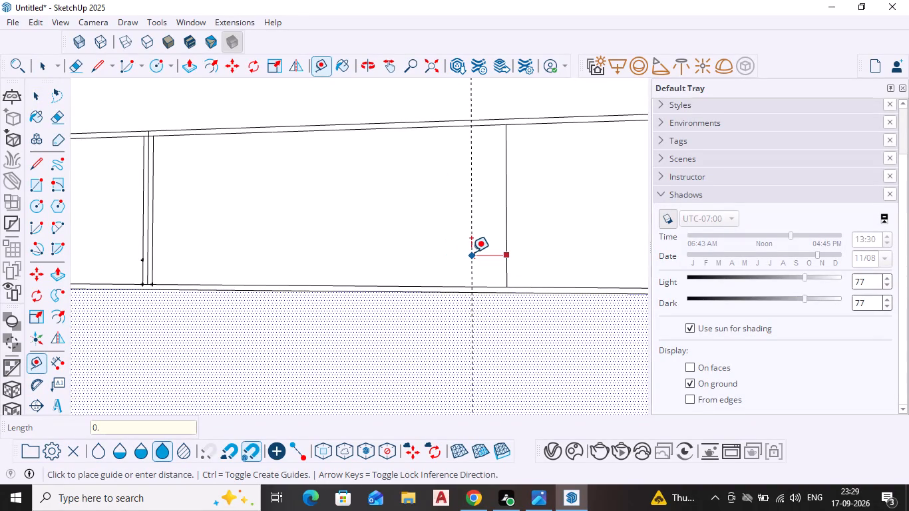
pyautogui.write('5"')
pyautogui.press('Return')
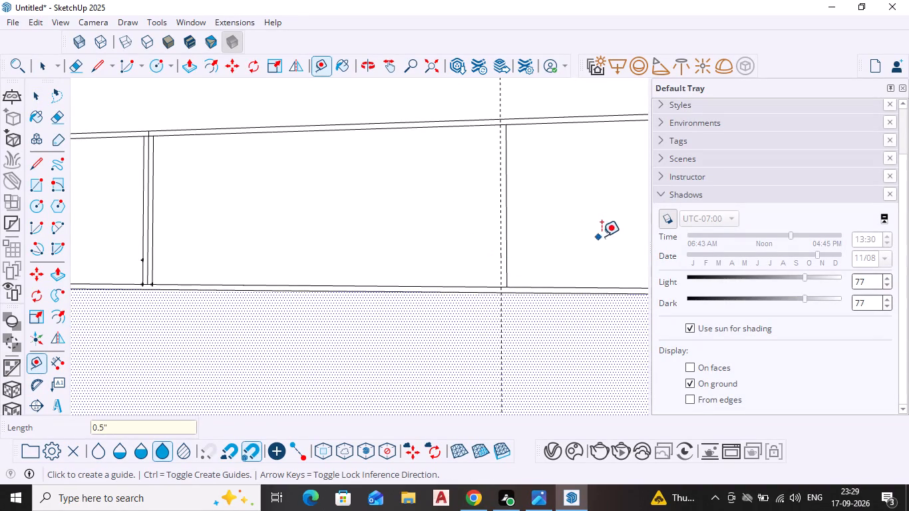
pyautogui.click(506, 251)
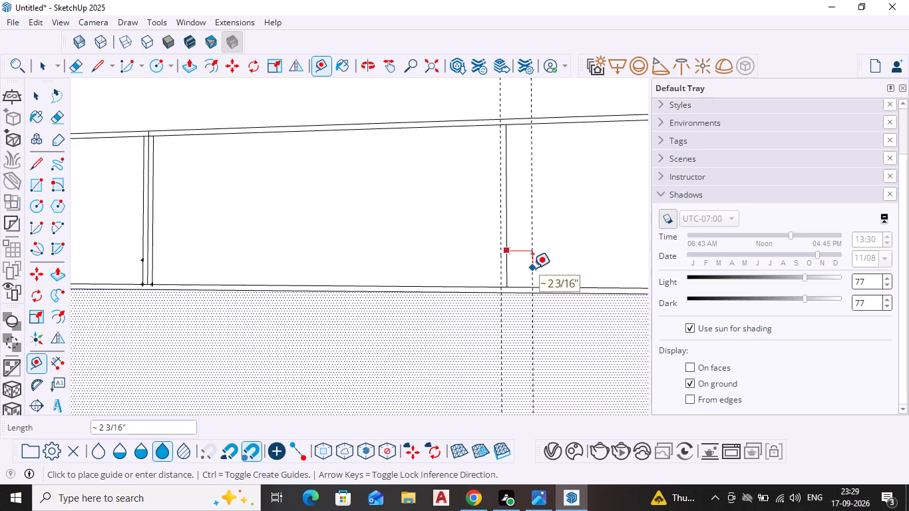
pyautogui.press('0')
pyautogui.write('.5')
pyautogui.hotkey('shift', '"')
pyautogui.press('Return')
pyautogui.press('Escape')
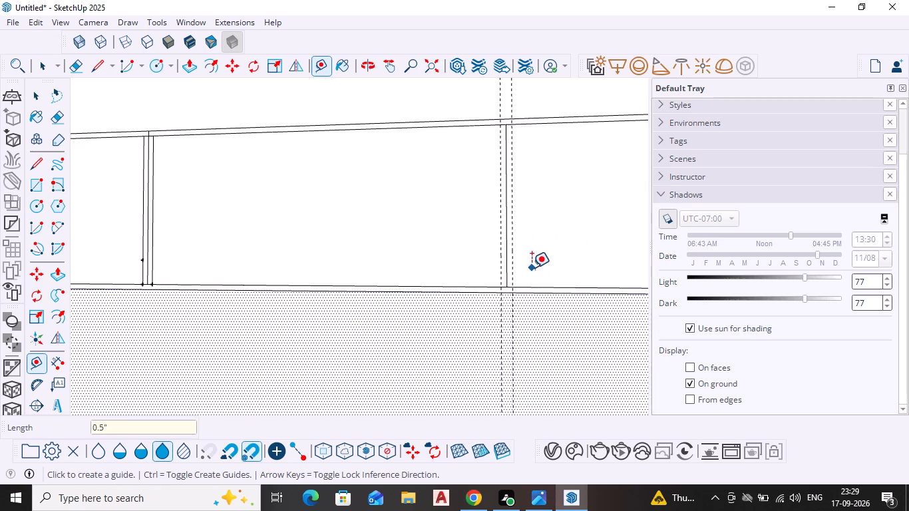
# Draw a vertical line about 1' 3 1/8" long up the guide nearer the double-edged divider, from the band's bottom edge to the inner top edge.
pyautogui.press('space')
pyautogui.press('l')
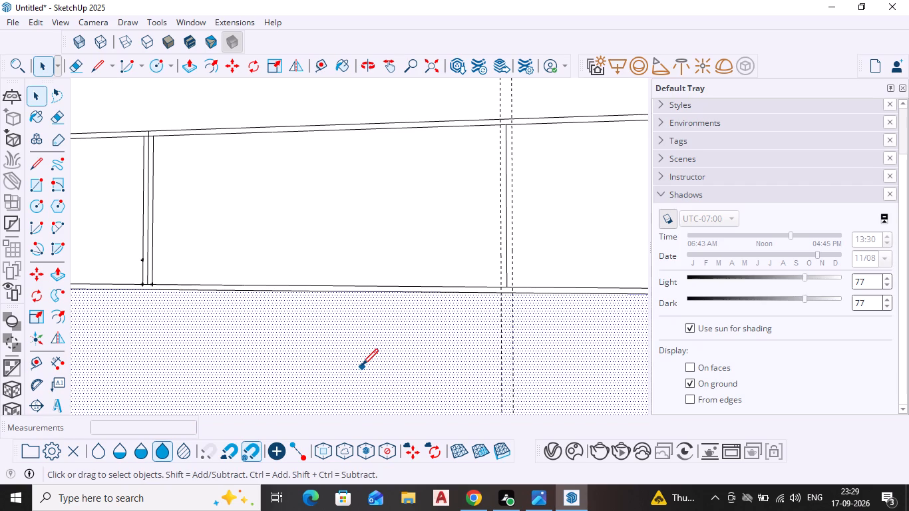
pyautogui.press('Return')
pyautogui.scroll(2, 456, 311)
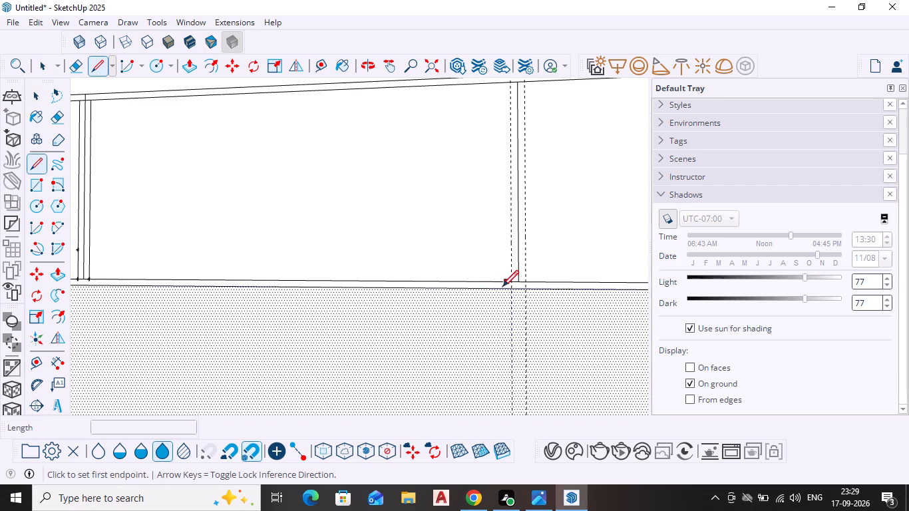
pyautogui.keyDown('shift'); pyautogui.moveTo(517, 258); pyautogui.dragTo(500, 297, button='middle'); pyautogui.keyUp('shift')
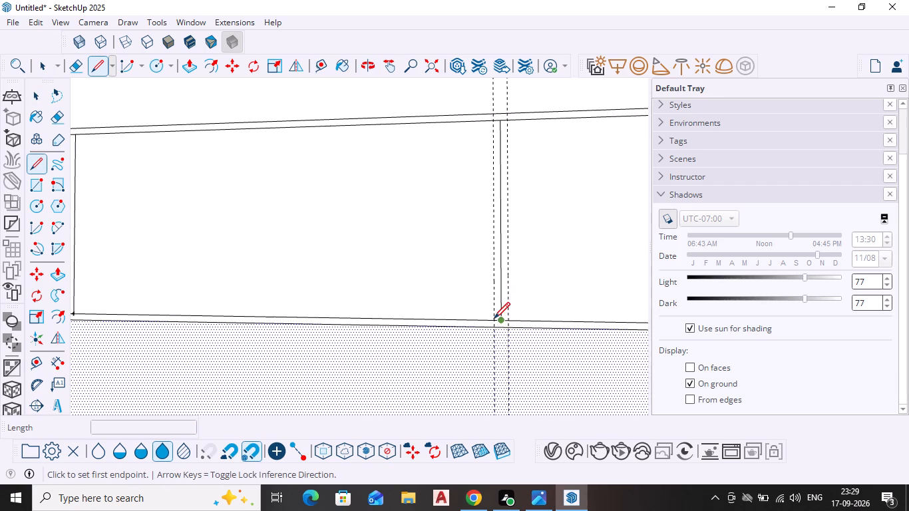
pyautogui.click(493, 330)
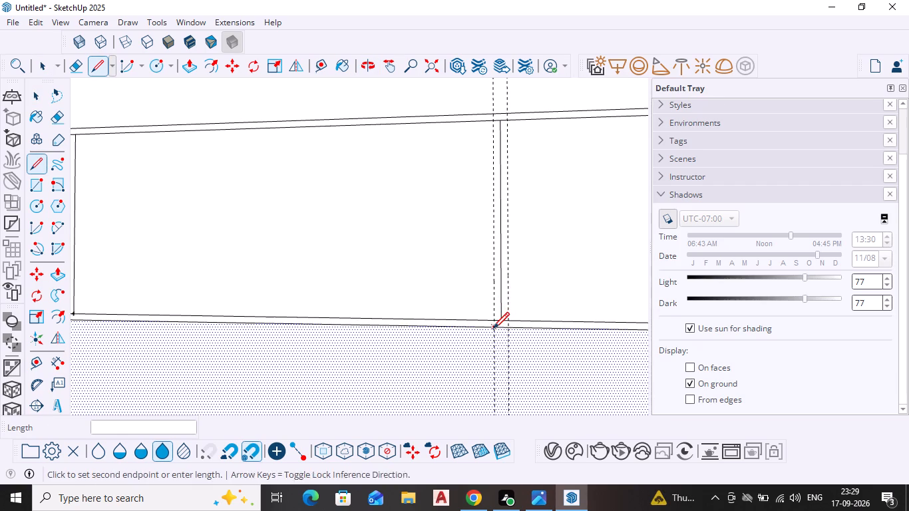
pyautogui.scroll(4, 491, 128)
pyautogui.click(494, 123)
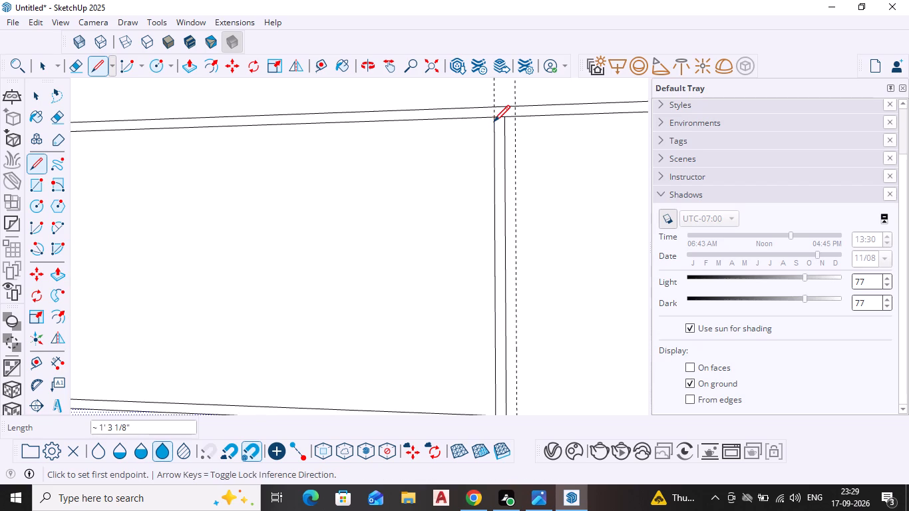
# Draw a vertical line about 1' 3 5/8" long along the other guide, from the band's bottom edge to its outer top edge.
pyautogui.keyDown('shift'); pyautogui.moveTo(539, 351); pyautogui.dragTo(498, 235, button='middle'); pyautogui.keyUp('shift')
pyautogui.keyDown('shift'); pyautogui.scroll(-1, 538, 351); pyautogui.keyUp('shift')
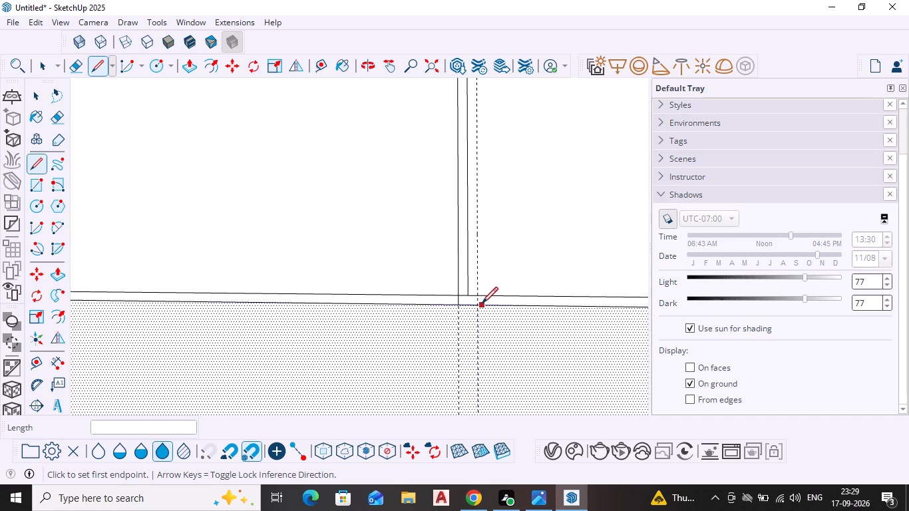
pyautogui.click(479, 305)
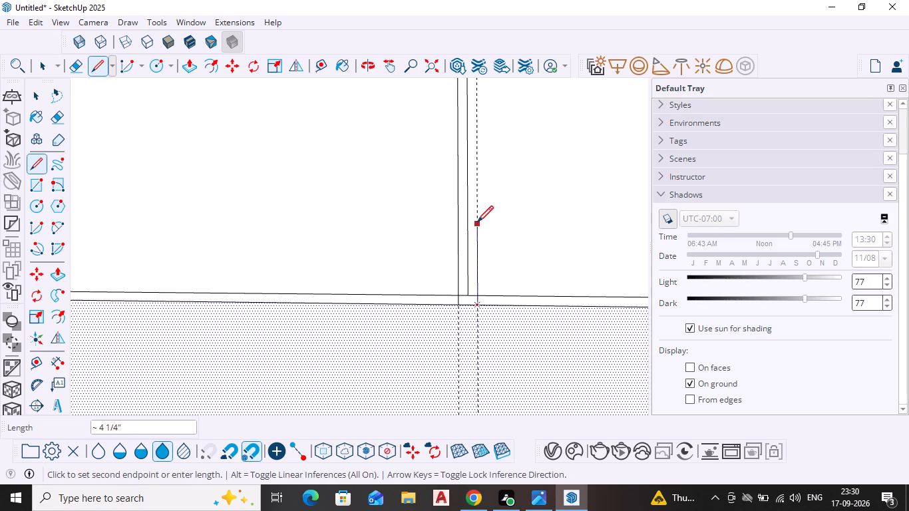
pyautogui.keyDown('shift'); pyautogui.moveTo(490, 218); pyautogui.dragTo(451, 361, button='middle'); pyautogui.keyUp('shift')
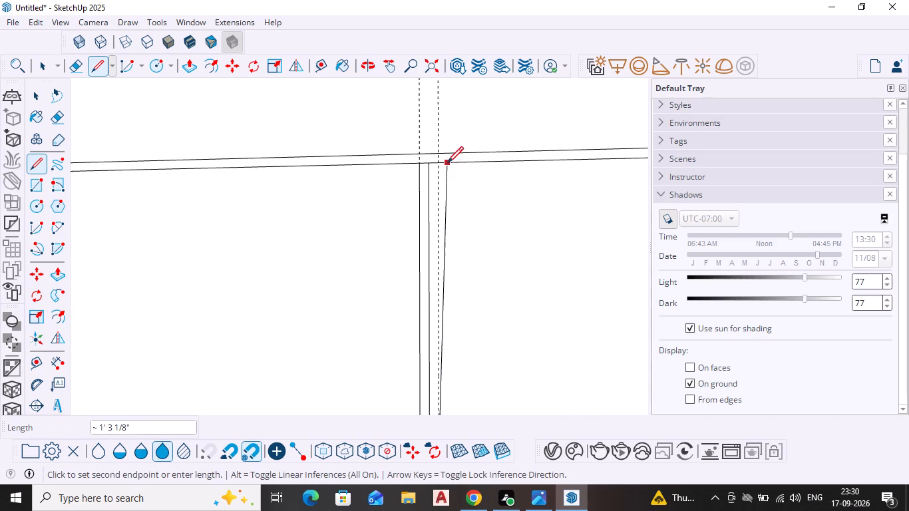
pyautogui.click(440, 154)
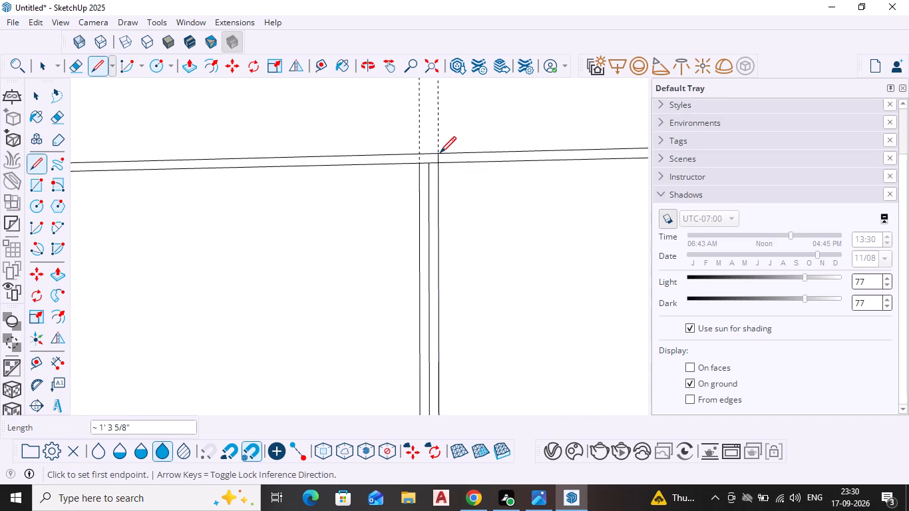
pyautogui.press('Escape')
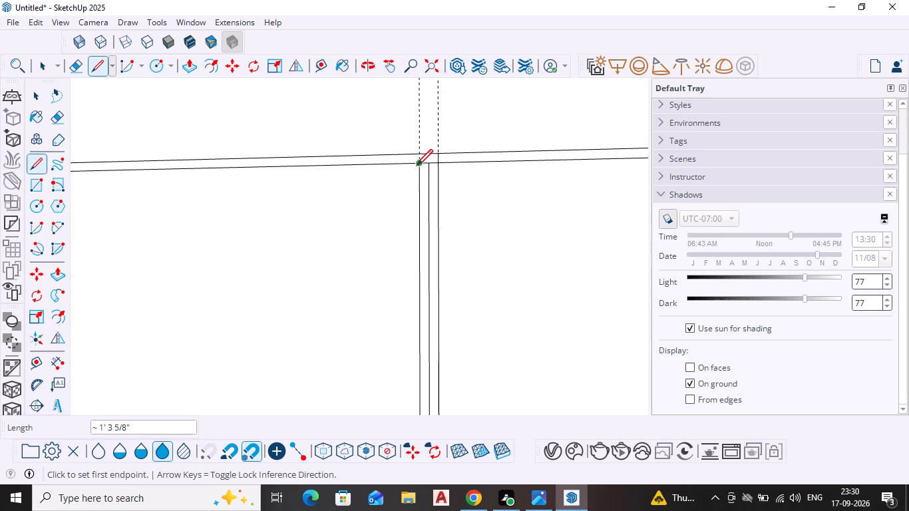
# Extend the shorter new divider line from the inner top edge up to the band's outer top edge.
pyautogui.scroll(4, 417, 167)
pyautogui.click(419, 164)
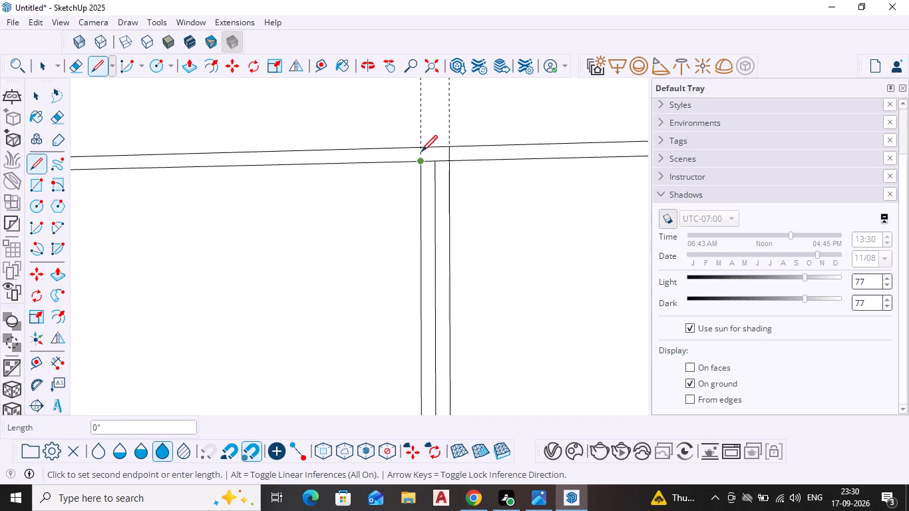
pyautogui.click(421, 153)
pyautogui.press('Escape')
pyautogui.press('space')
# Delete the centre line between the two edges of the other vertical divider.
pyautogui.scroll(-10, 476, 177)
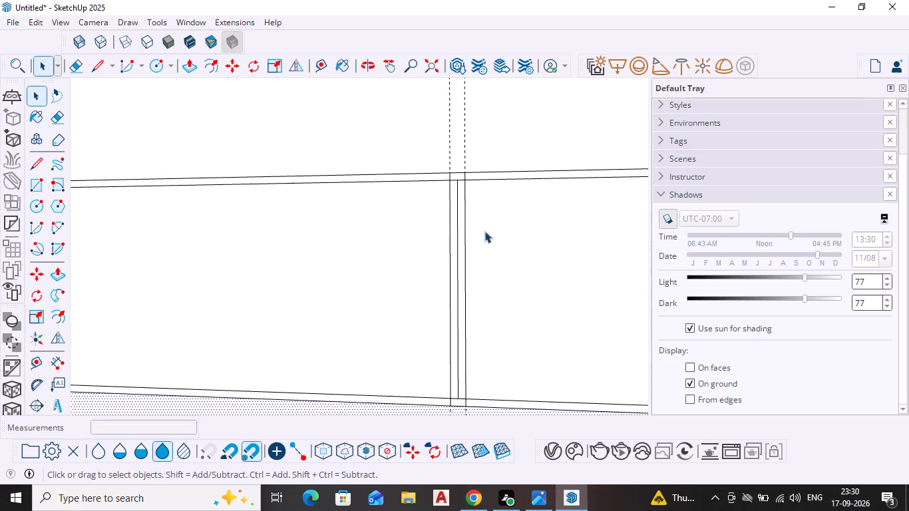
pyautogui.scroll(-3, 484, 231)
pyautogui.moveTo(252, 308); pyautogui.dragTo(295, 315, button='middle')
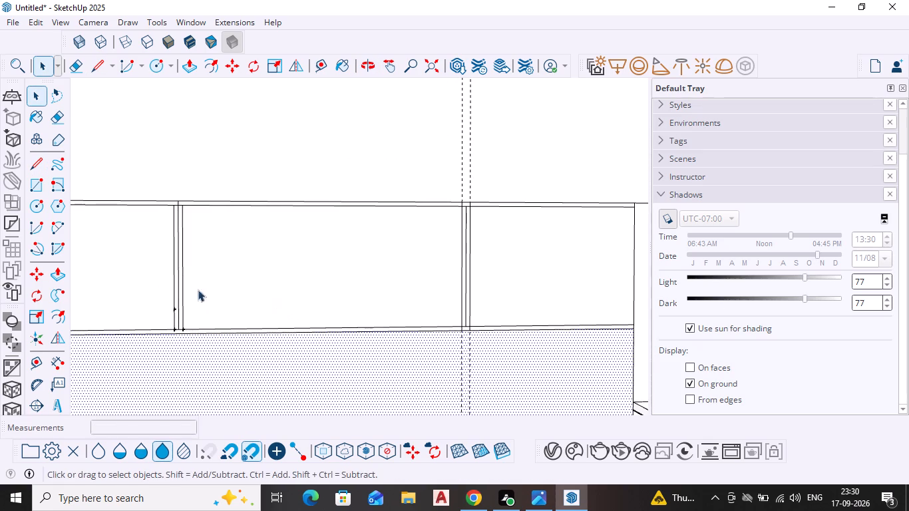
pyautogui.click(178, 297)
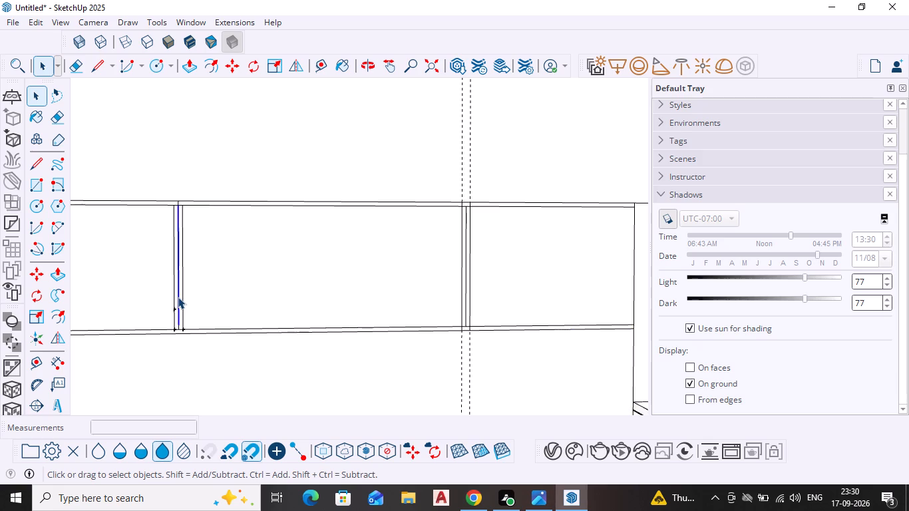
pyautogui.press('Delete')
pyautogui.scroll(3, 183, 313)
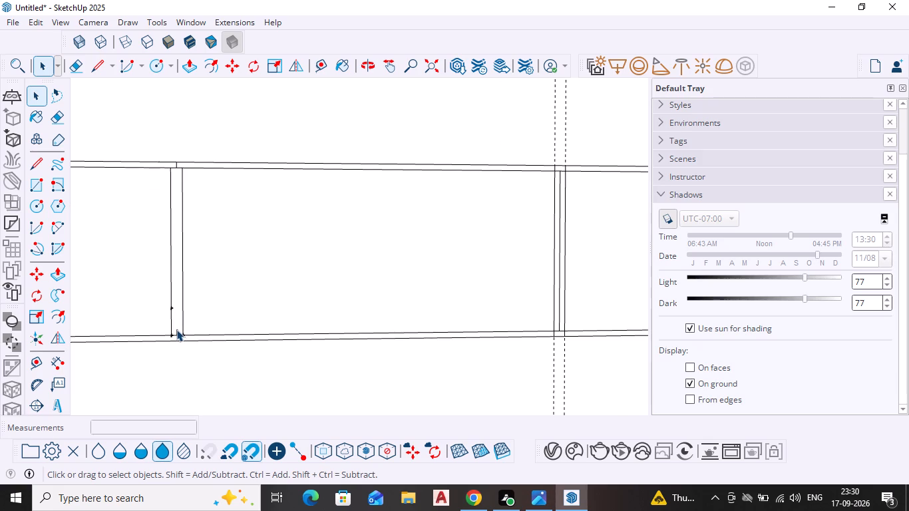
pyautogui.click(176, 329)
pyautogui.press('Delete')
# Delete the short centre stub and the inner edge segment across the top end of that divider.
pyautogui.scroll(-3, 168, 273)
pyautogui.keyDown('shift'); pyautogui.moveTo(177, 273); pyautogui.dragTo(383, 230, button='middle'); pyautogui.keyUp('shift')
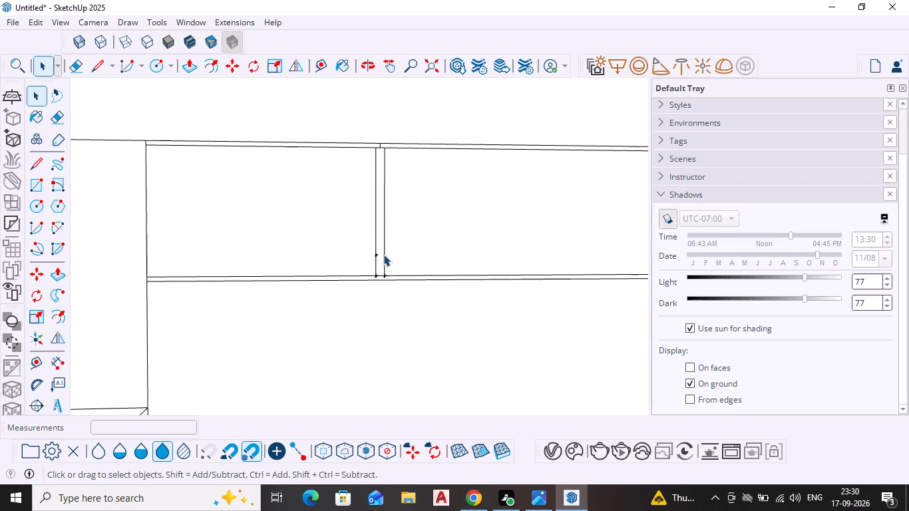
pyautogui.scroll(3, 383, 256)
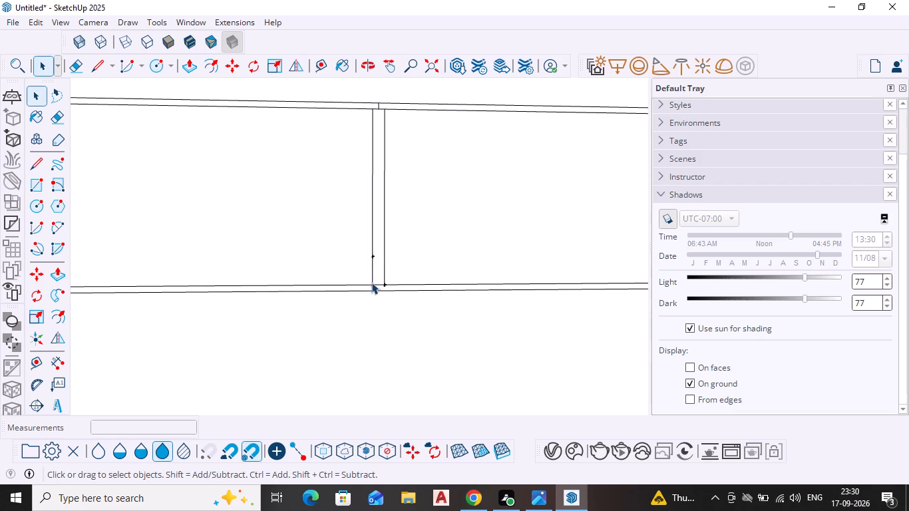
pyautogui.scroll(3, 375, 279)
pyautogui.scroll(-5, 344, 283)
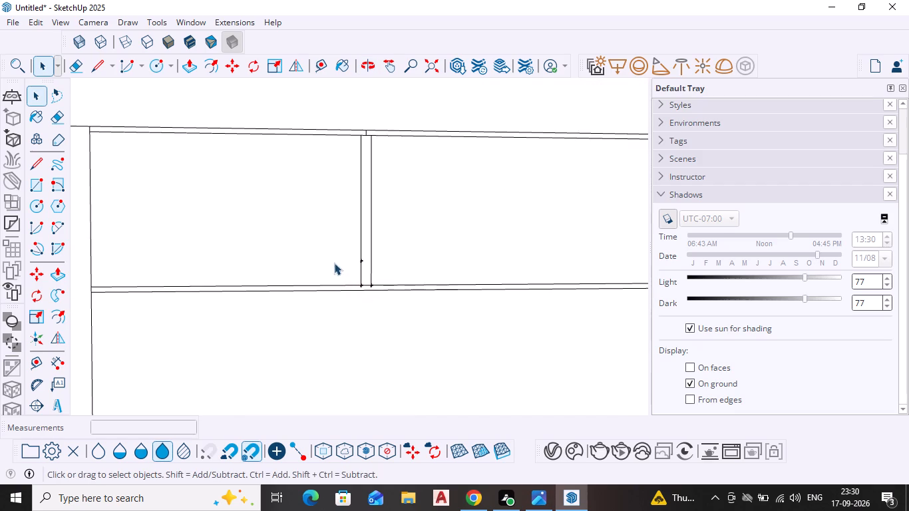
pyautogui.scroll(-3, 309, 259)
pyautogui.scroll(3, 380, 275)
pyautogui.scroll(-3, 304, 285)
pyautogui.keyDown('shift'); pyautogui.moveTo(303, 285); pyautogui.dragTo(309, 255, button='middle'); pyautogui.keyUp('shift')
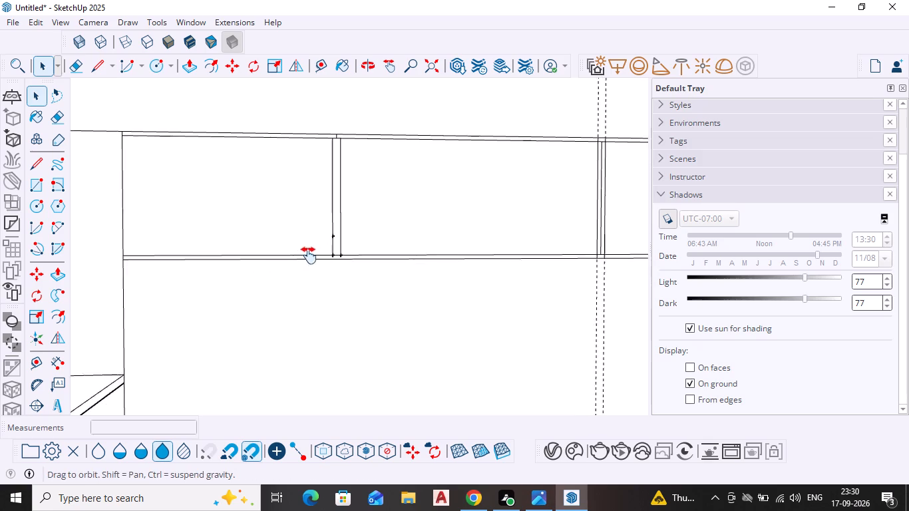
pyautogui.keyDown('shift'); pyautogui.moveTo(309, 255); pyautogui.dragTo(226, 259, button='middle'); pyautogui.keyUp('shift')
pyautogui.keyDown('shift'); pyautogui.scroll(1, 228, 263); pyautogui.keyUp('shift')
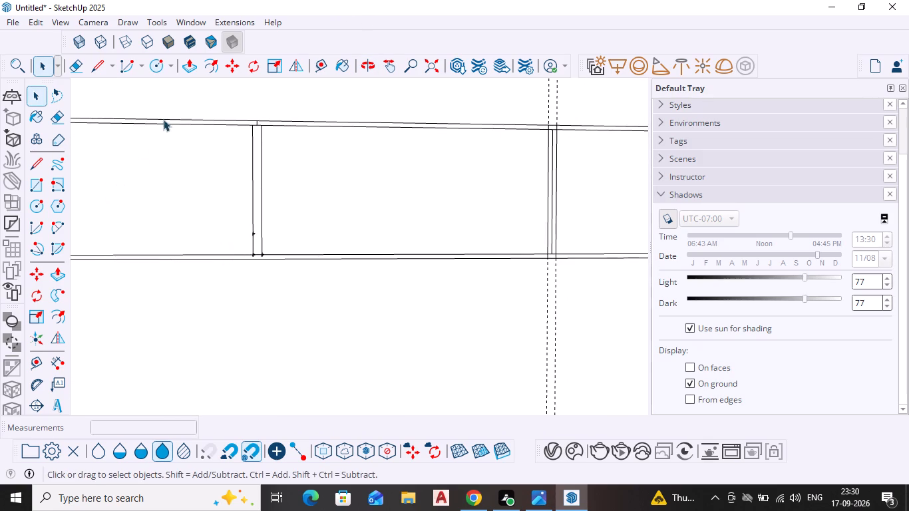
pyautogui.scroll(3, 260, 130)
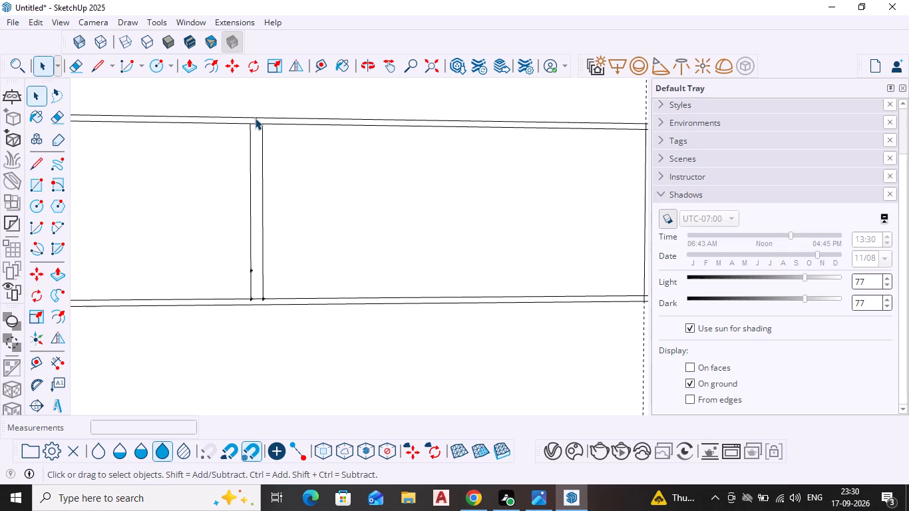
pyautogui.click(256, 118)
pyautogui.press('Delete')
pyautogui.scroll(3, 244, 122)
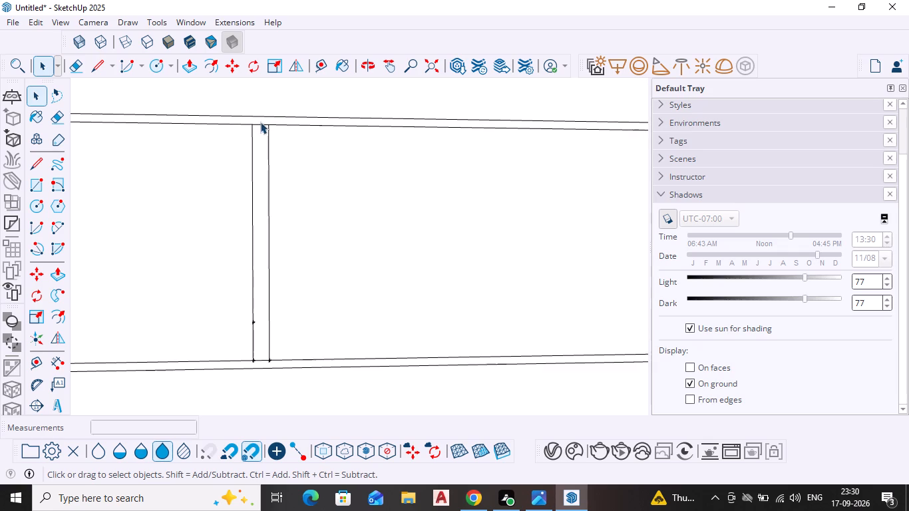
pyautogui.click(260, 124)
pyautogui.press('Delete')
# Delete the inner edge segments across the bottom end of the left vertical divider so it opens into the frame.
pyautogui.scroll(-1, 266, 327)
pyautogui.moveTo(266, 327); pyautogui.dragTo(261, 315, button='middle')
pyautogui.scroll(4, 258, 354)
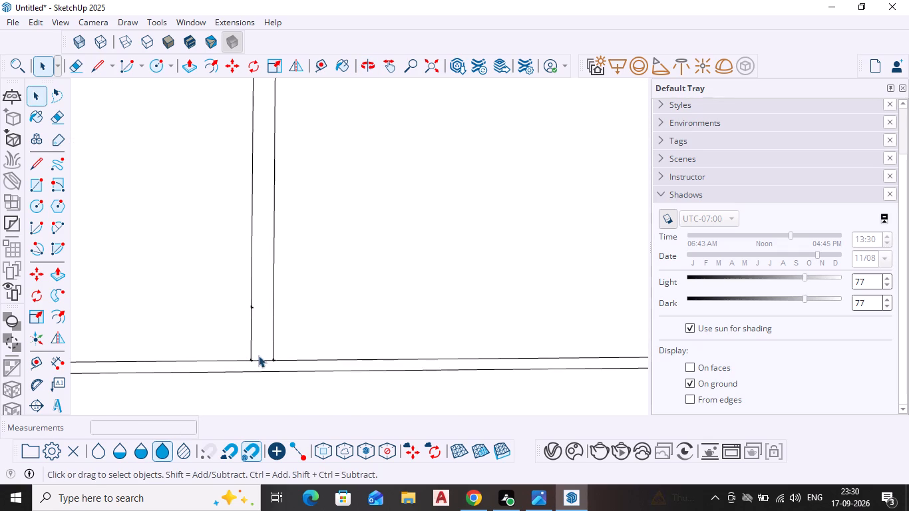
pyautogui.click(259, 351)
pyautogui.click(260, 359)
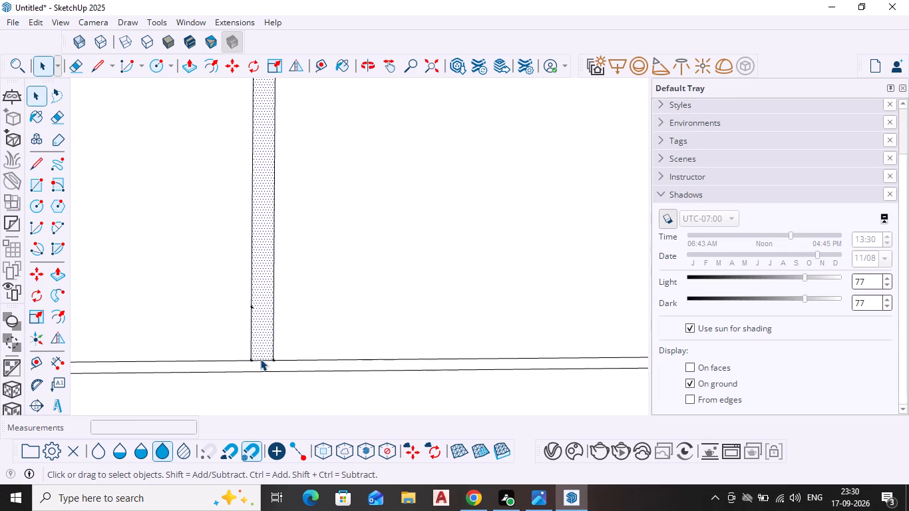
pyautogui.press('Delete')
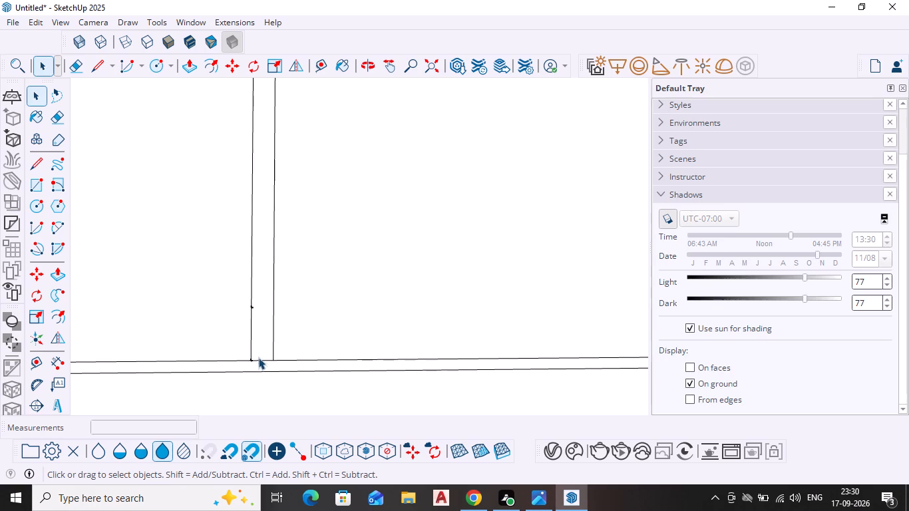
pyautogui.click(258, 359)
pyautogui.press('Delete')
# Delete the leftover centre line between the two edges of the right vertical divider.
pyautogui.scroll(-6, 294, 333)
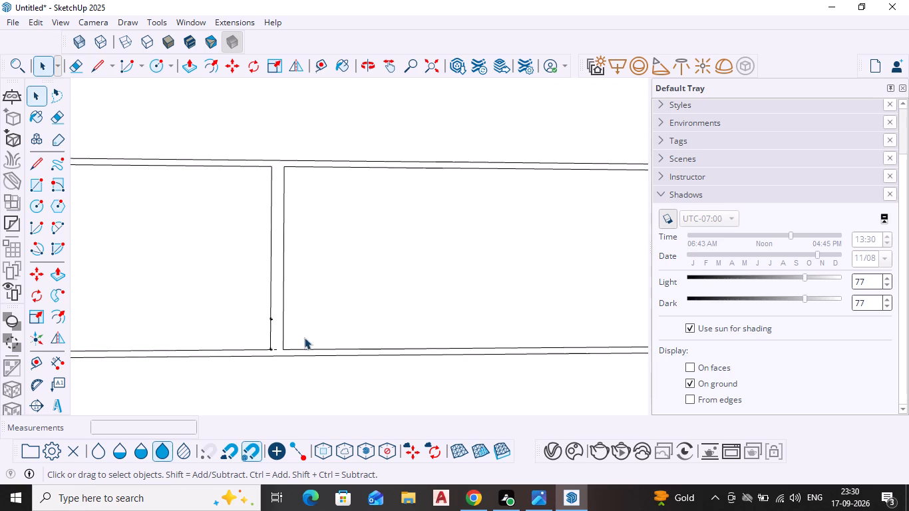
pyautogui.scroll(-4, 381, 322)
pyautogui.keyDown('shift'); pyautogui.moveTo(397, 317); pyautogui.dragTo(260, 322, button='middle'); pyautogui.keyUp('shift')
pyautogui.scroll(3, 434, 297)
pyautogui.click(472, 242)
pyautogui.press('Delete')
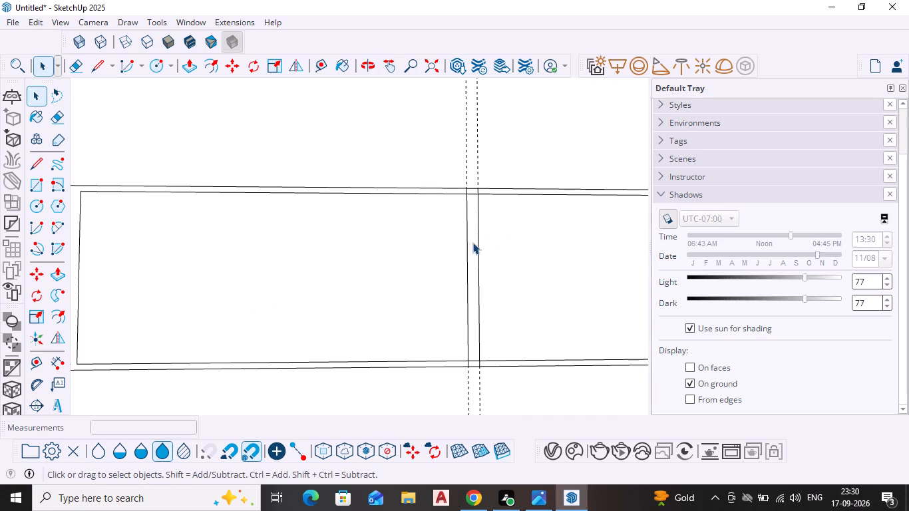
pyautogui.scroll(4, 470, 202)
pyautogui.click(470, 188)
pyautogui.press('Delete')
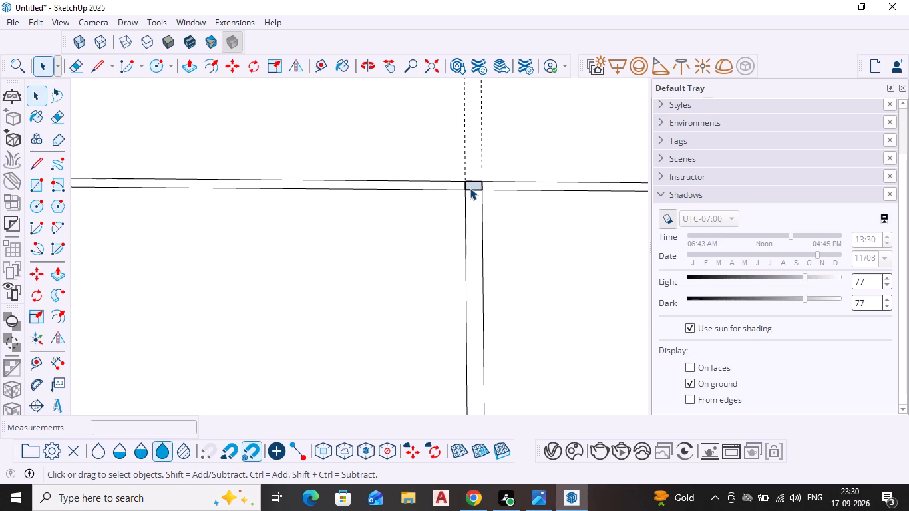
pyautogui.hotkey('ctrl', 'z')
# Delete the inner edge segment across the right divider's top end and the short stub continuing its left edge.
pyautogui.scroll(3, 484, 192)
pyautogui.click(470, 189)
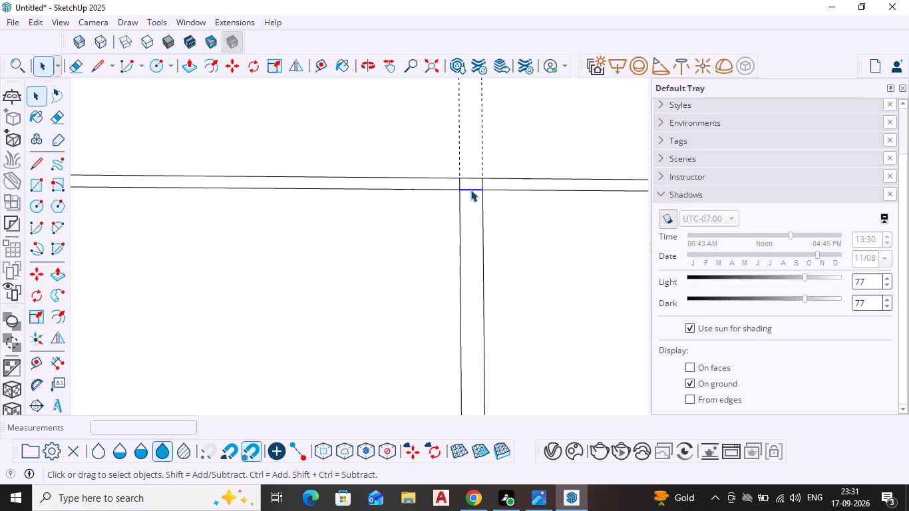
pyautogui.press('Delete')
pyautogui.click(458, 184)
pyautogui.press('Delete')
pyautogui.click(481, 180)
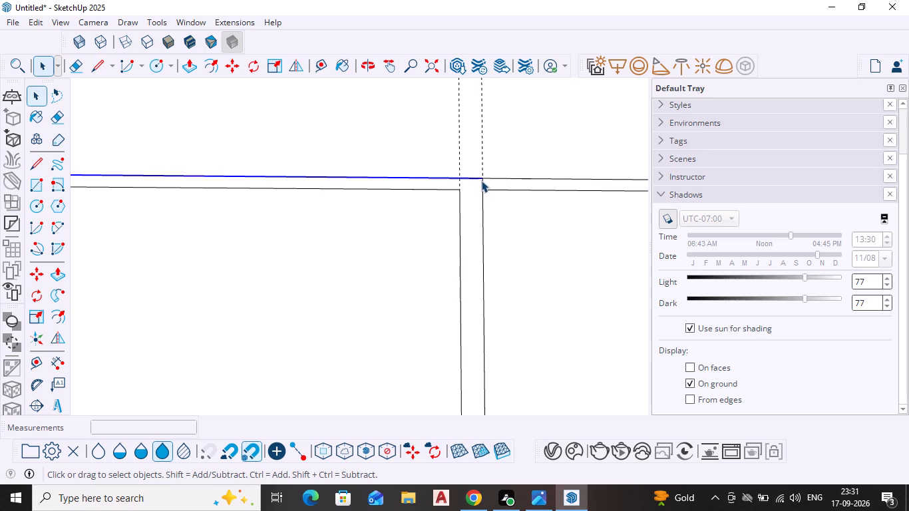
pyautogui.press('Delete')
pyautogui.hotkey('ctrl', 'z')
# Delete the short stub continuing the right divider's right edge up to the band's outer top edge.
pyautogui.scroll(4, 484, 188)
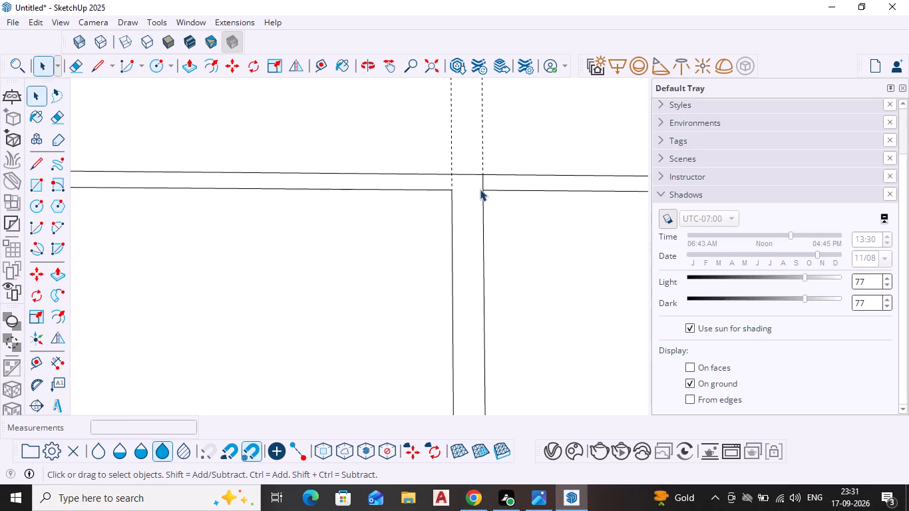
pyautogui.click(482, 182)
pyautogui.press('Delete')
# Delete both short stubs and the inner edge segment across the right divider's bottom end.
pyautogui.scroll(-7, 491, 204)
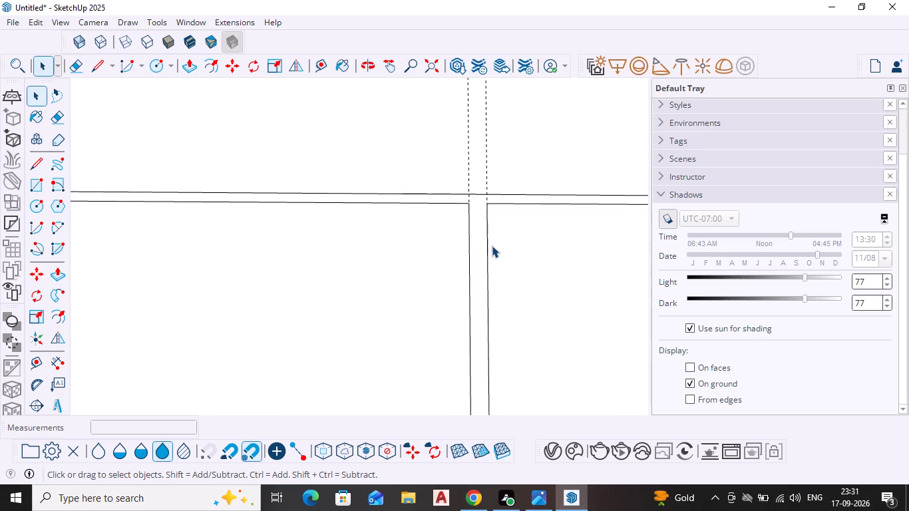
pyautogui.scroll(-5, 492, 275)
pyautogui.keyDown('shift'); pyautogui.moveTo(490, 291); pyautogui.dragTo(465, 172, button='middle'); pyautogui.keyUp('shift')
pyautogui.scroll(6, 455, 294)
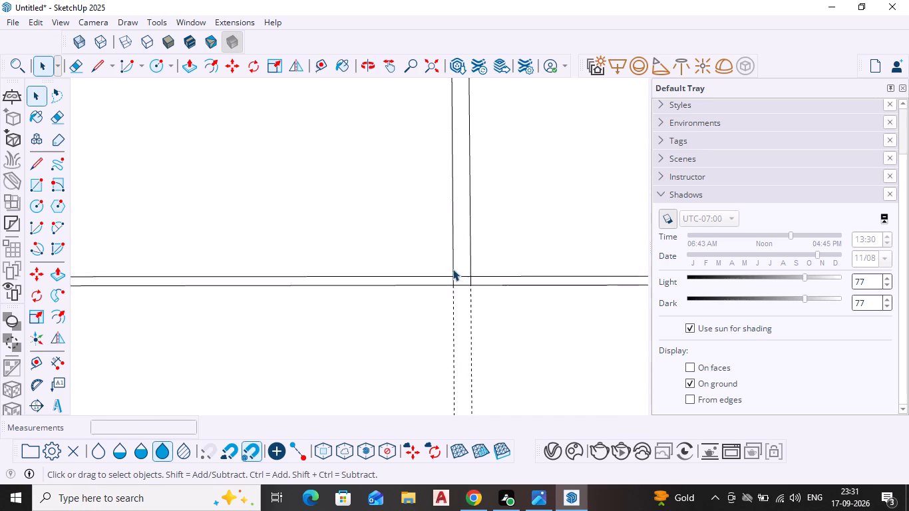
pyautogui.scroll(3, 453, 269)
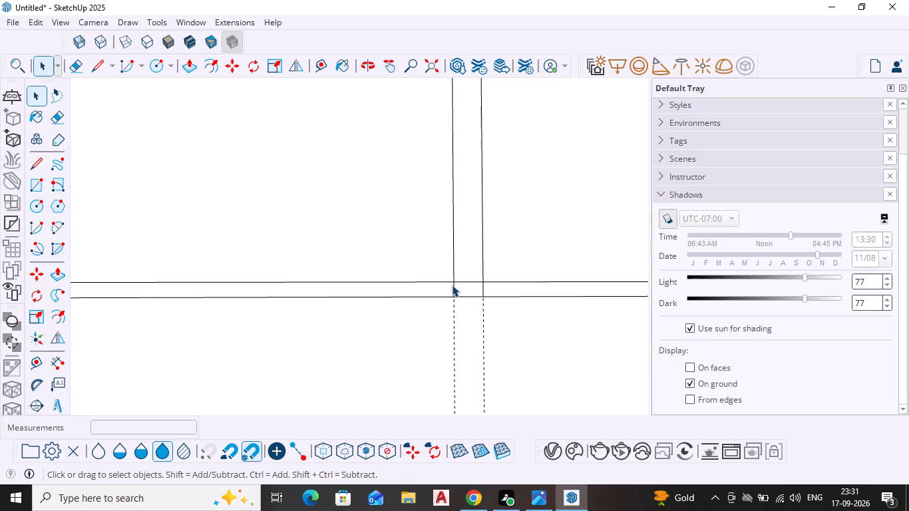
pyautogui.click(452, 285)
pyautogui.press('Delete')
pyautogui.click(468, 280)
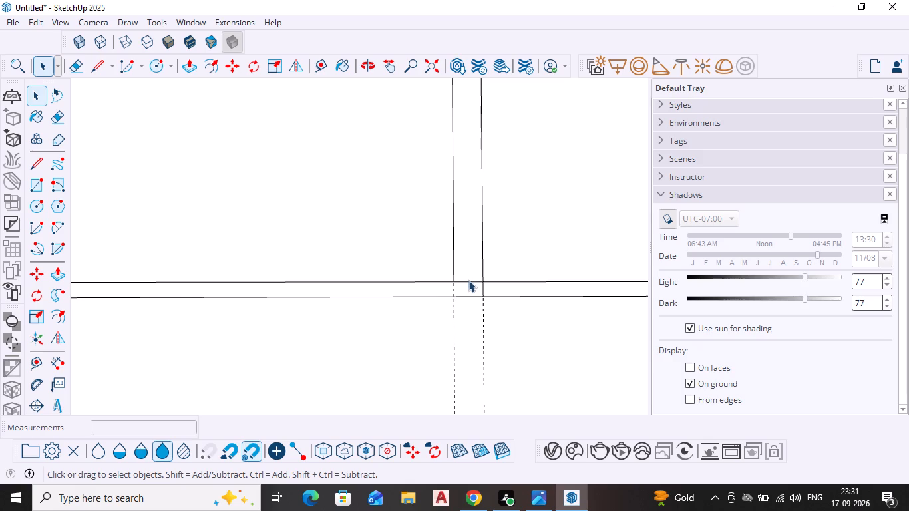
pyautogui.press('Delete')
pyautogui.click(482, 285)
pyautogui.press('Delete')
# Push/Pull the joined frame and divider face outward from the wall by 1' 6".
pyautogui.scroll(-20, 498, 279)
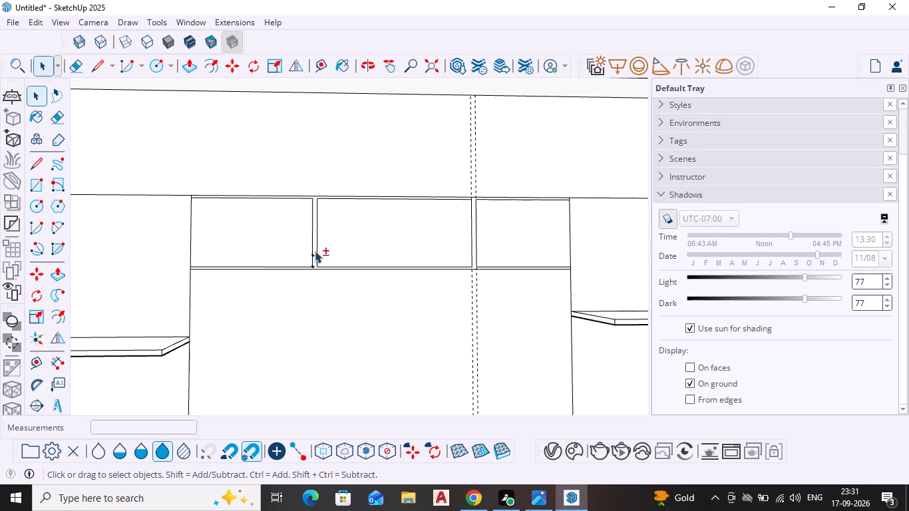
pyautogui.moveTo(221, 251); pyautogui.dragTo(242, 248, button='middle')
pyautogui.scroll(4, 242, 241)
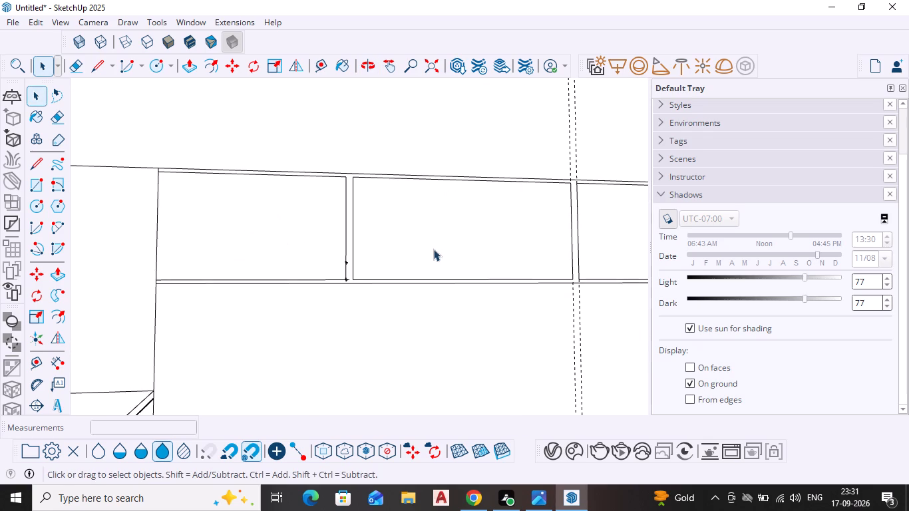
pyautogui.press('p')
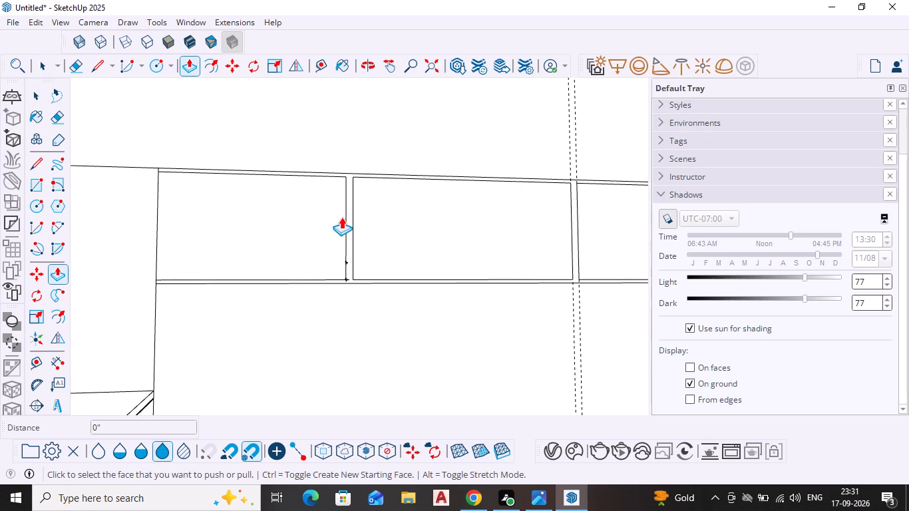
pyautogui.press('Return')
pyautogui.click(348, 205)
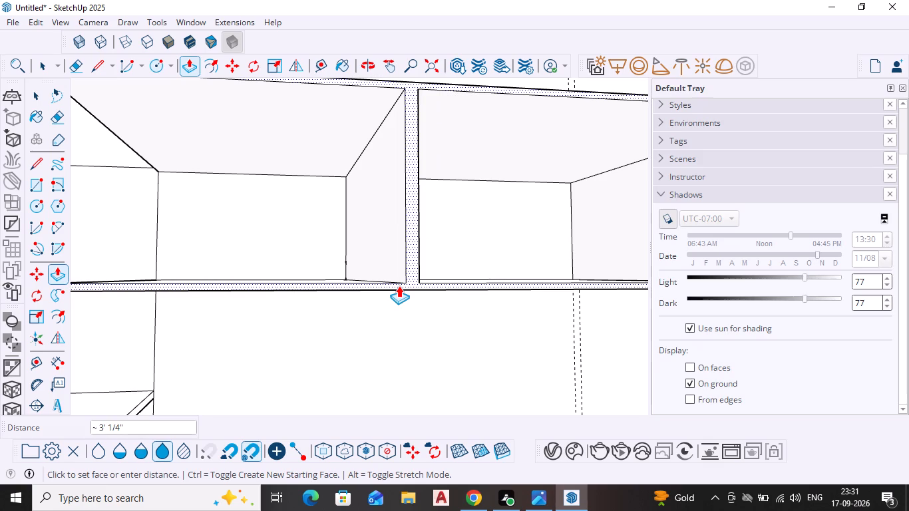
pyautogui.press('1')
pyautogui.write("'6")
pyautogui.hotkey('shift', '"')
pyautogui.press('Return')
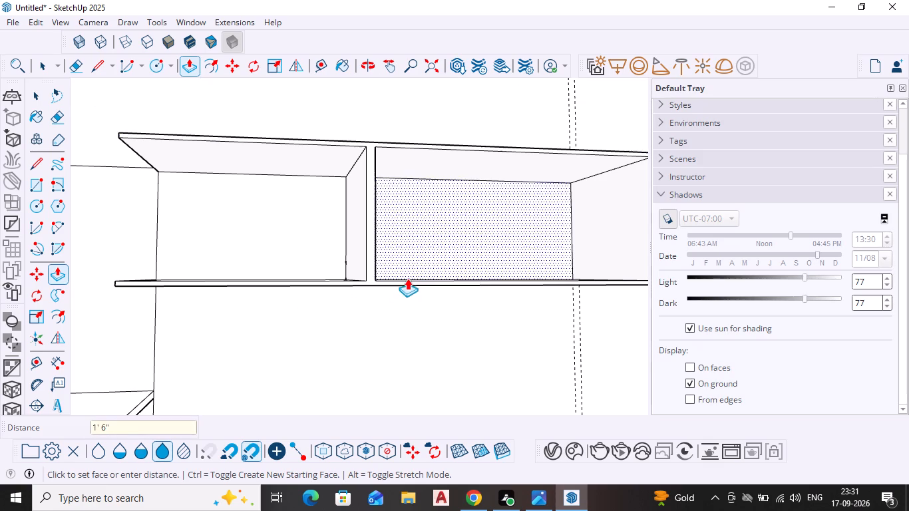
# Examine the extruded upper shelf unit and the whole wall with its side shelves from several angles.
pyautogui.keyDown('shift'); pyautogui.scroll(-1, 343, 310); pyautogui.keyUp('shift')
pyautogui.keyDown('shift'); pyautogui.moveTo(339, 321); pyautogui.dragTo(311, 313, button='middle'); pyautogui.keyUp('shift')
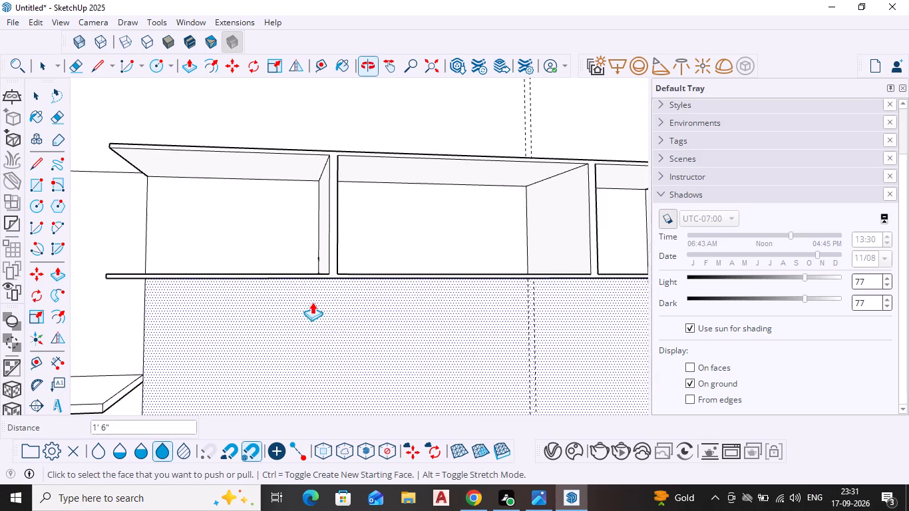
pyautogui.scroll(-5, 318, 227)
pyautogui.moveTo(332, 288); pyautogui.dragTo(306, 321, button='middle')
pyautogui.scroll(-1, 331, 290)
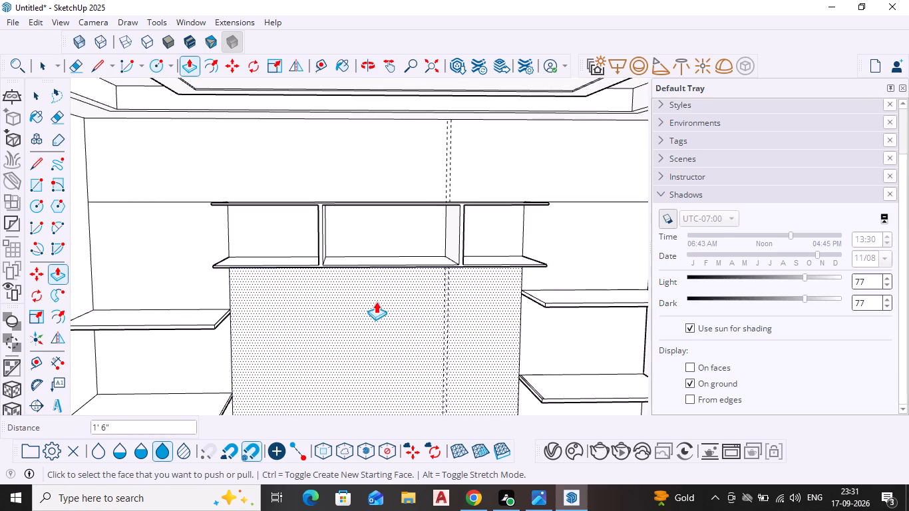
pyautogui.press('space')
pyautogui.scroll(-2, 376, 290)
pyautogui.moveTo(378, 290); pyautogui.dragTo(315, 247, button='middle')
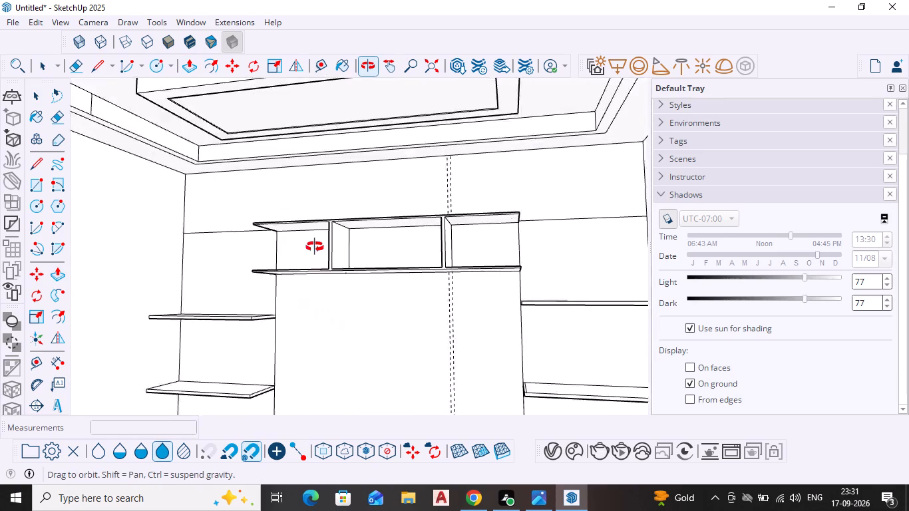
pyautogui.moveTo(315, 247); pyautogui.dragTo(425, 271, button='middle')
pyautogui.scroll(4, 214, 234)
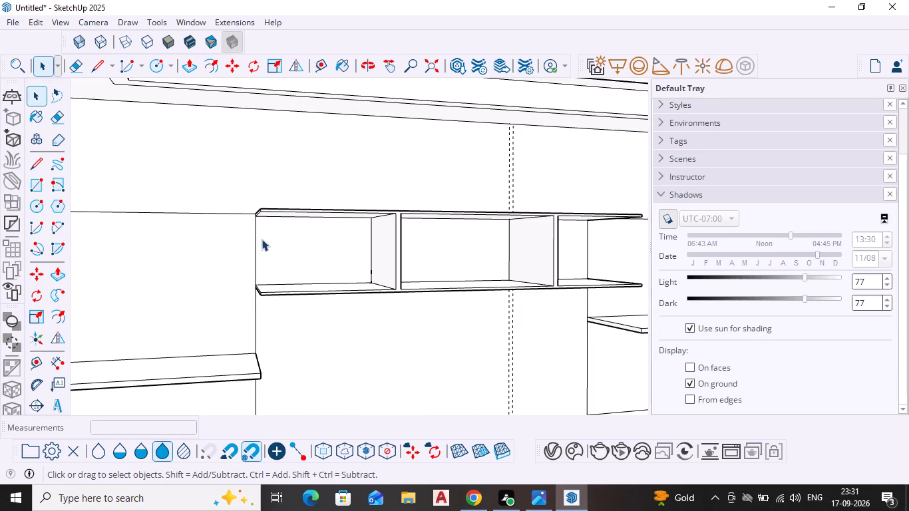
pyautogui.scroll(4, 261, 238)
pyautogui.scroll(-3, 343, 312)
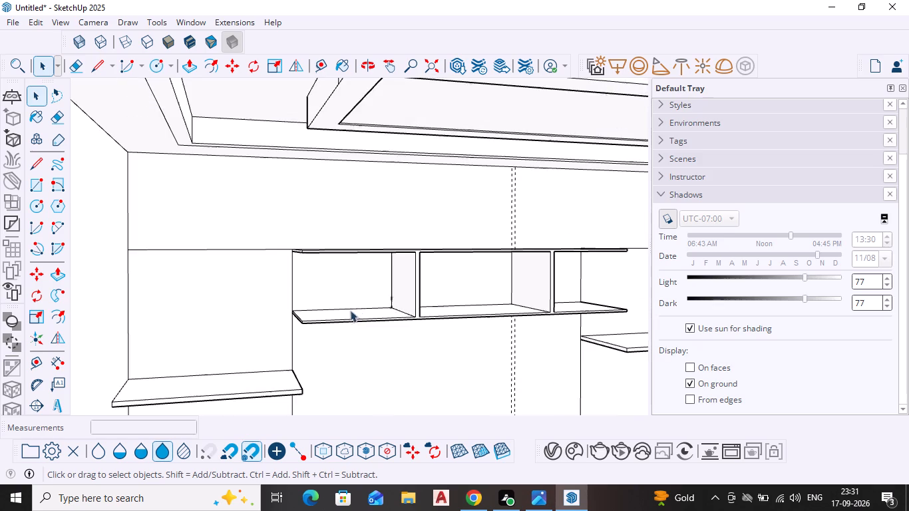
pyautogui.scroll(-8, 350, 310)
pyautogui.moveTo(441, 315); pyautogui.dragTo(381, 342, button='middle')
pyautogui.scroll(-1, 440, 316)
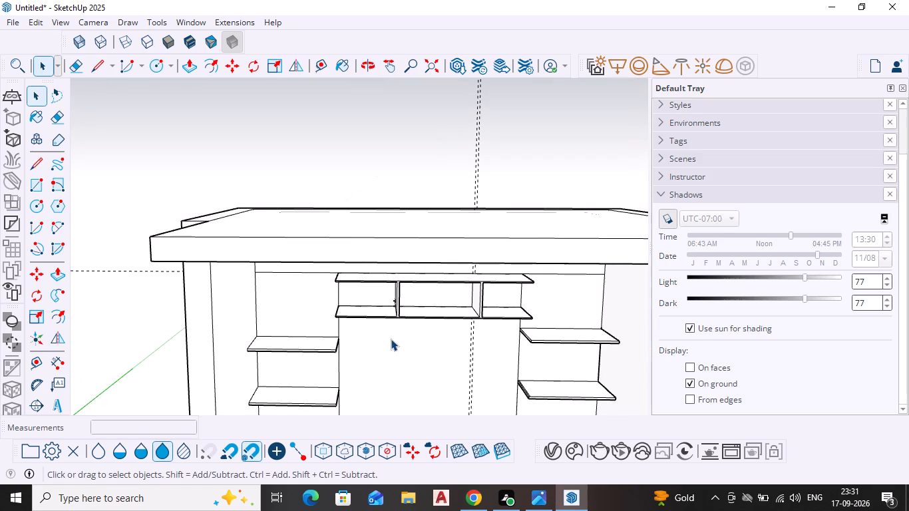
pyautogui.keyDown('shift'); pyautogui.scroll(-4, 391, 339); pyautogui.keyUp('shift')
pyautogui.scroll(-1, 389, 349)
pyautogui.moveTo(387, 385); pyautogui.dragTo(387, 287, button='middle')
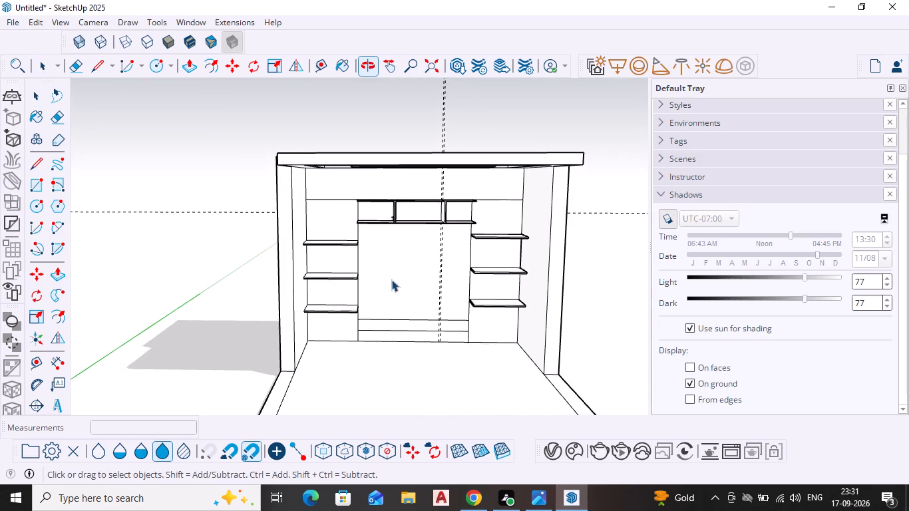
pyautogui.scroll(6, 391, 279)
pyautogui.middleClick(395, 269)
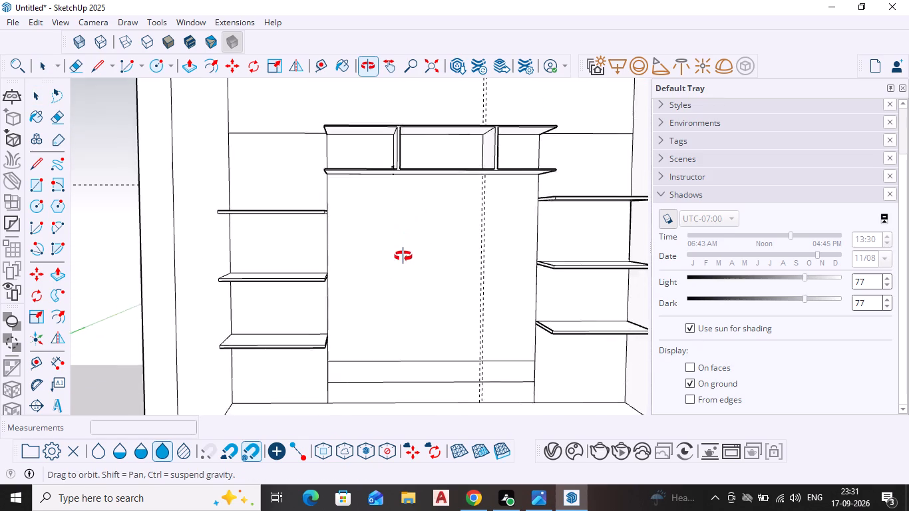
pyautogui.scroll(-3, 404, 277)
pyautogui.scroll(1, 404, 277)
pyautogui.moveTo(404, 277); pyautogui.dragTo(389, 268, button='middle')
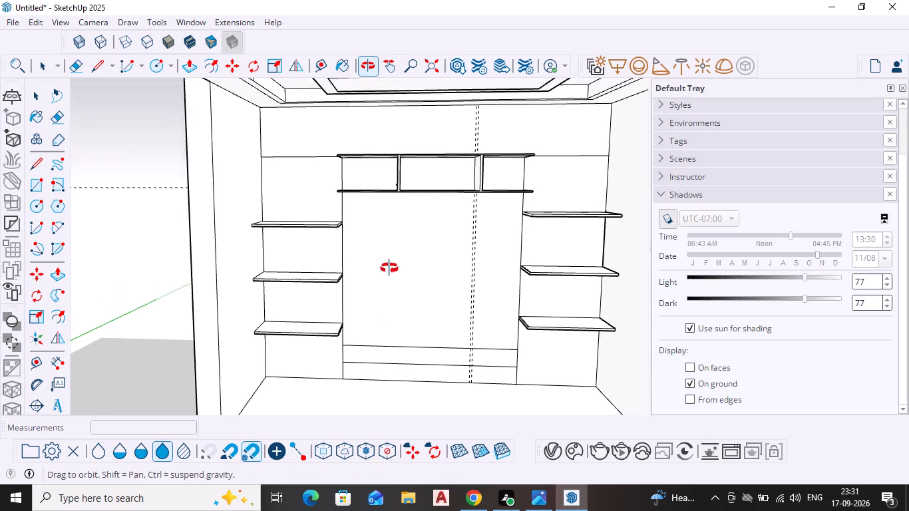
pyautogui.moveTo(389, 268); pyautogui.dragTo(387, 255, button='middle')
pyautogui.scroll(1, 498, 323)
pyautogui.scroll(-2, 468, 329)
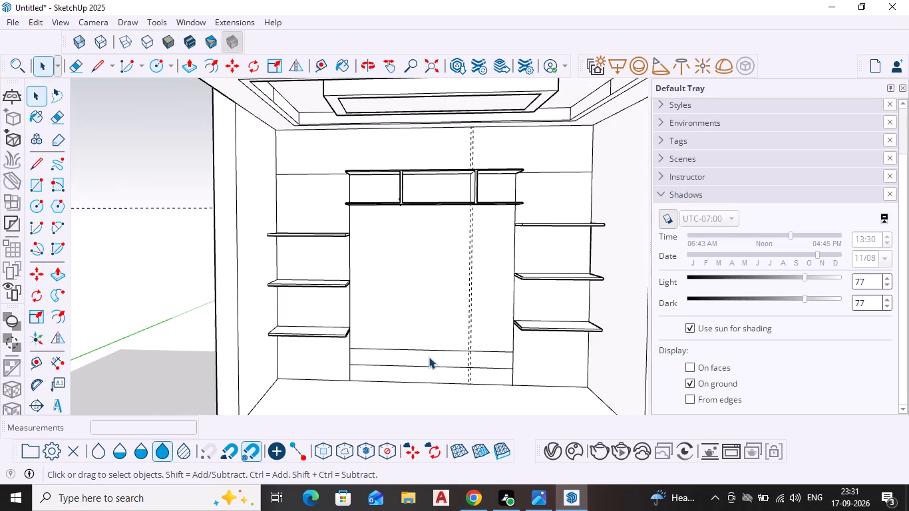
# Delete the lower horizontal edge inside the bottom band of the central wall panel, merging the two strips above the floor.
pyautogui.click(425, 361)
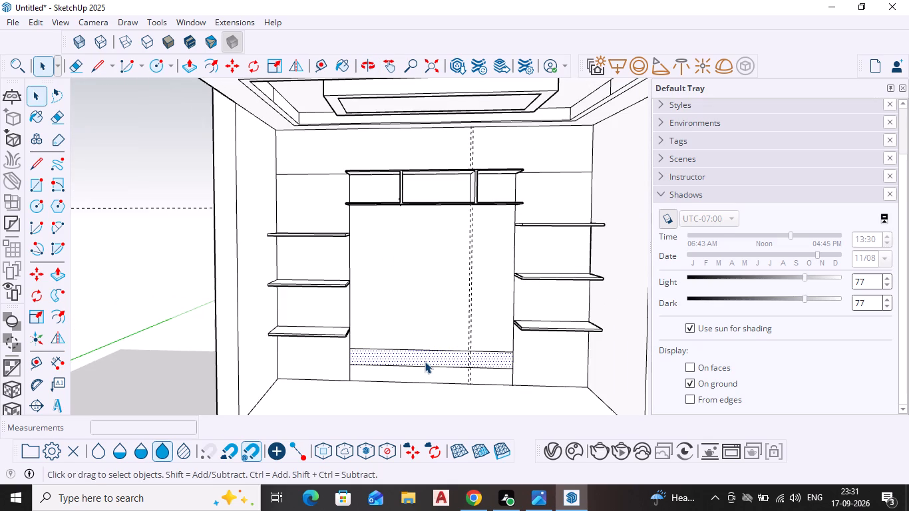
pyautogui.scroll(5, 395, 359)
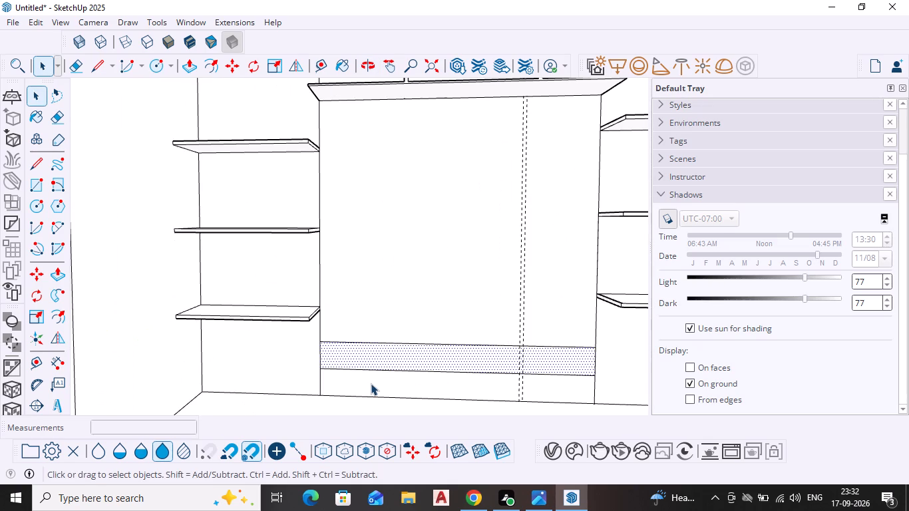
pyautogui.press('Escape')
pyautogui.press('space')
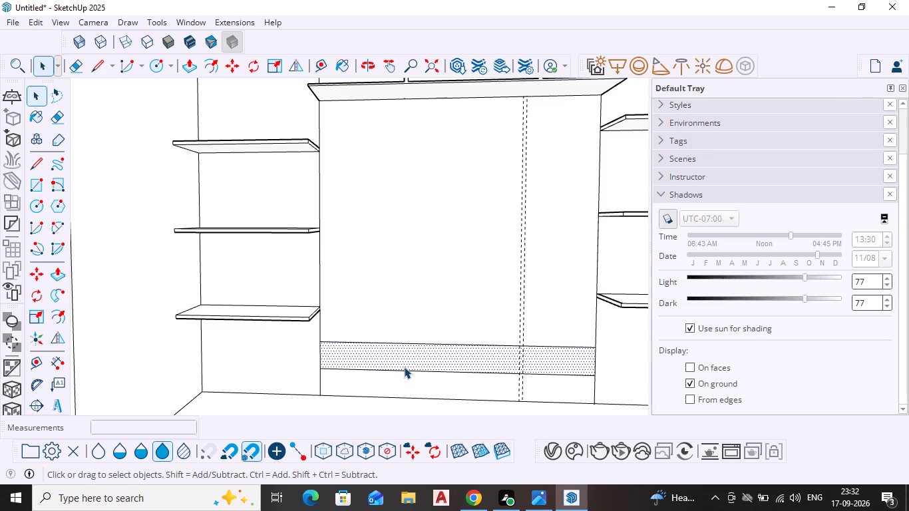
pyautogui.click(404, 369)
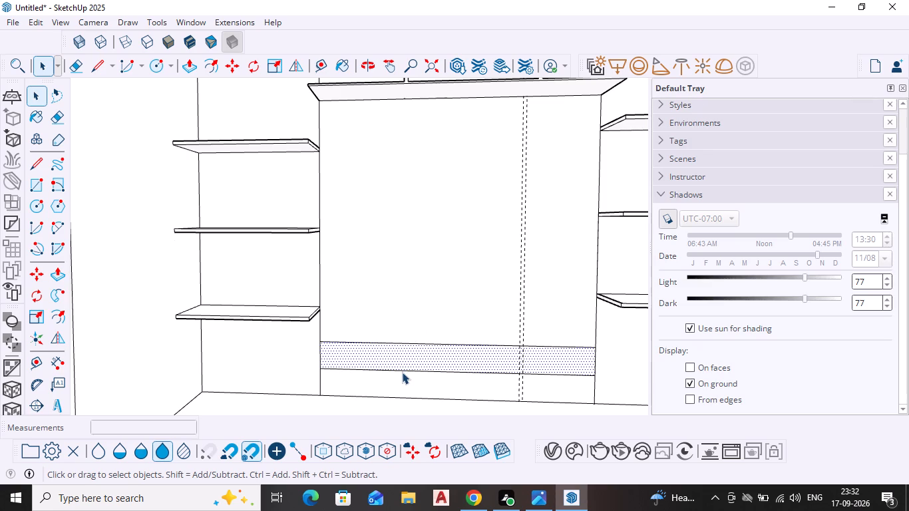
pyautogui.click(402, 372)
pyautogui.press('Delete')
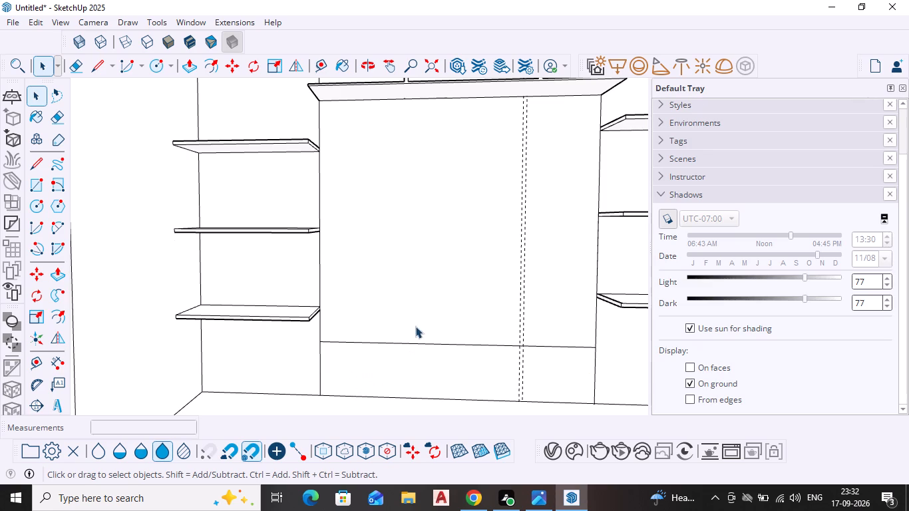
# Draw a vertical line about 1' 4 11/16" long across the bottom band for the left divider's left edge.
pyautogui.press('l')
pyautogui.press('Return')
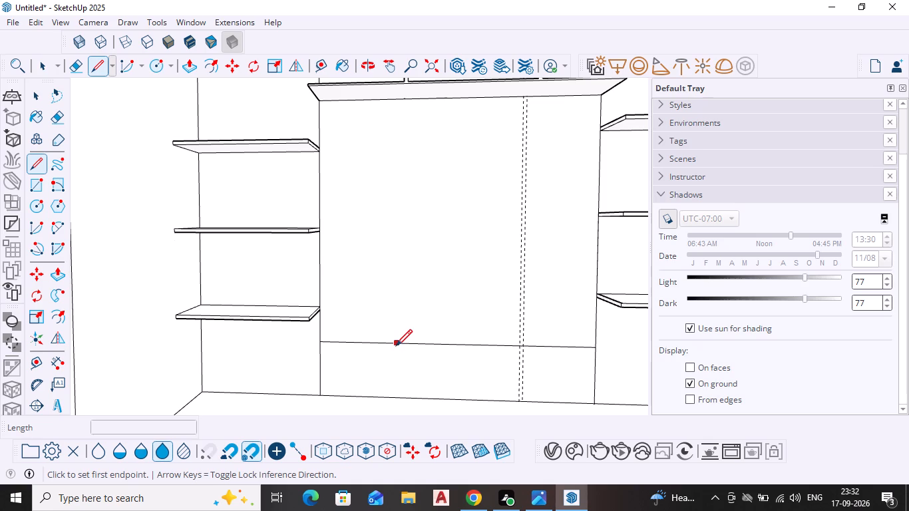
pyautogui.click(396, 347)
pyautogui.click(399, 395)
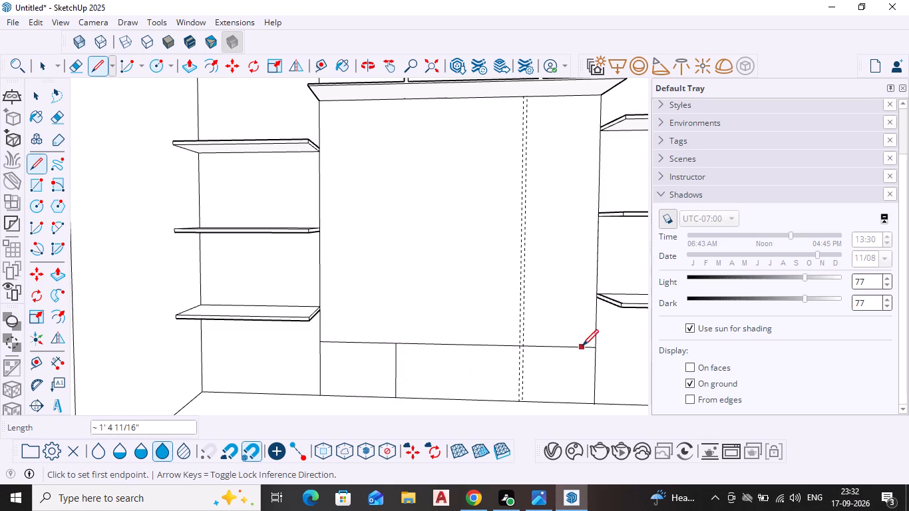
# Draw two vertical lines about 1' 4 11/16" long across the bottom band along the two guide lines for the right divider.
pyautogui.scroll(4, 519, 349)
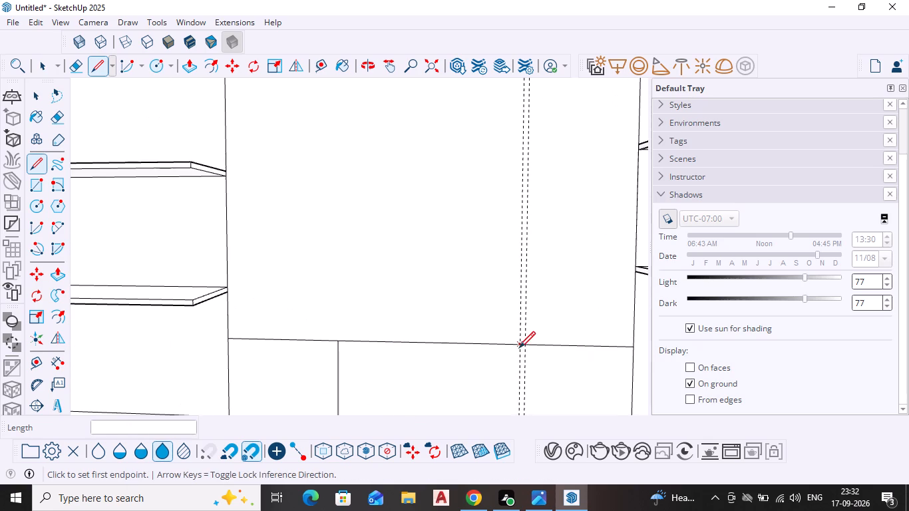
pyautogui.keyDown('shift'); pyautogui.moveTo(520, 351); pyautogui.dragTo(512, 269, button='middle'); pyautogui.keyUp('shift')
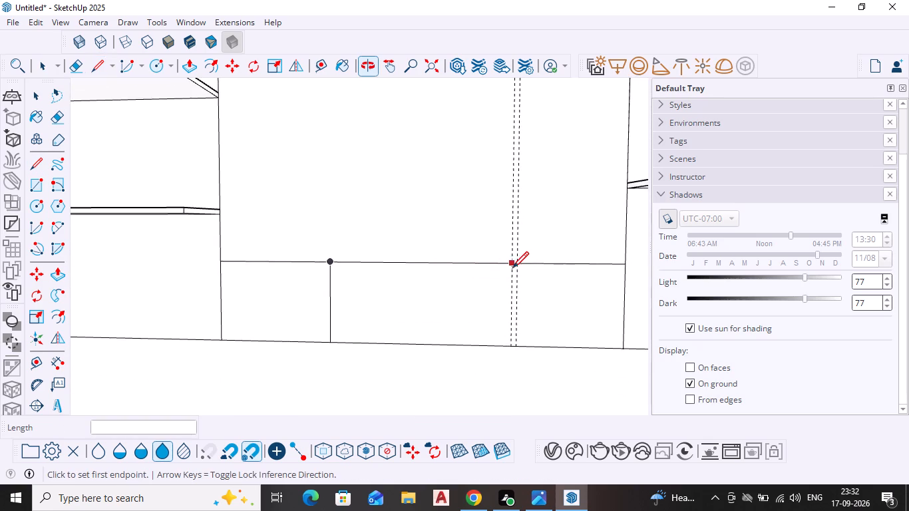
pyautogui.scroll(3, 515, 270)
pyautogui.click(510, 265)
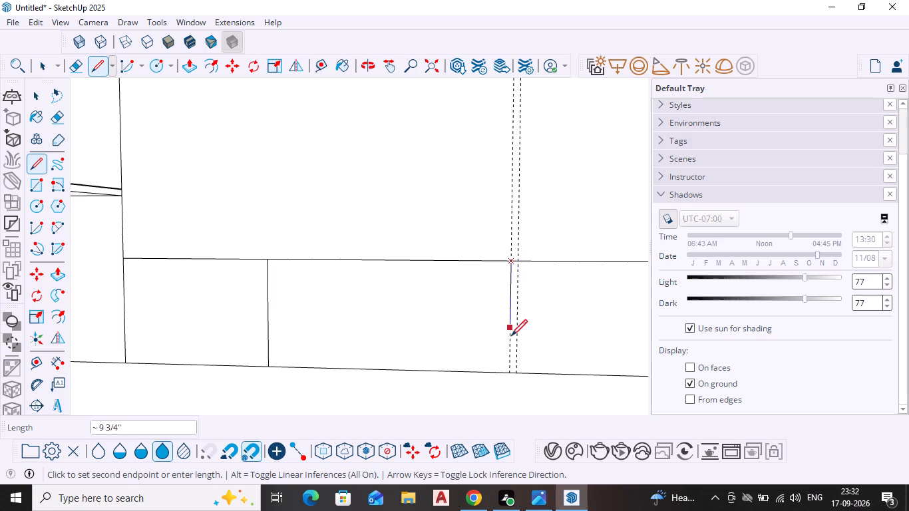
pyautogui.click(508, 371)
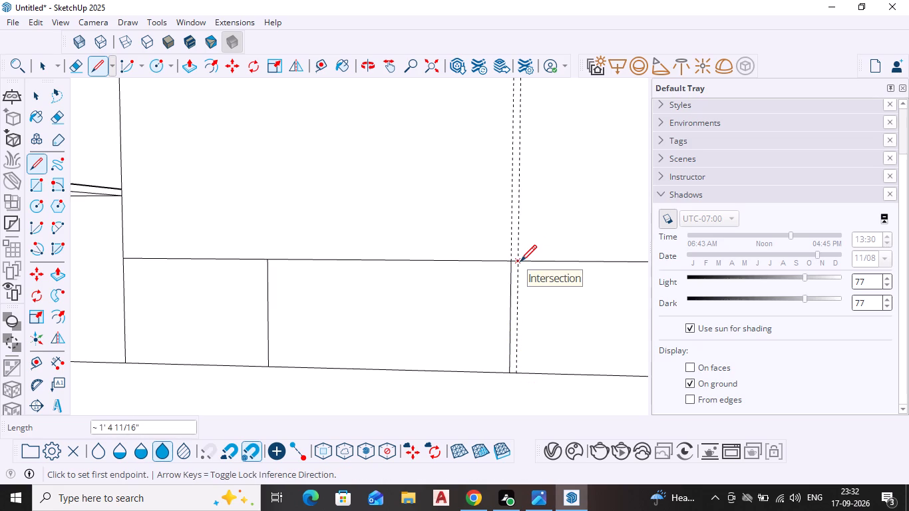
pyautogui.moveTo(520, 263); pyautogui.dragTo(520, 271)
pyautogui.click(520, 365)
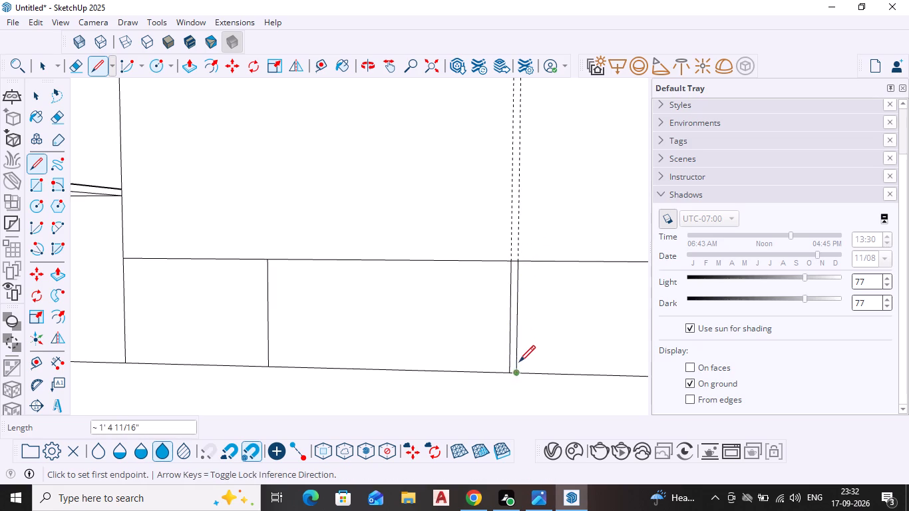
# Draw the left divider's second vertical edge across the bottom band, about 1 7/8" to the right of its first edge.
pyautogui.click(267, 260)
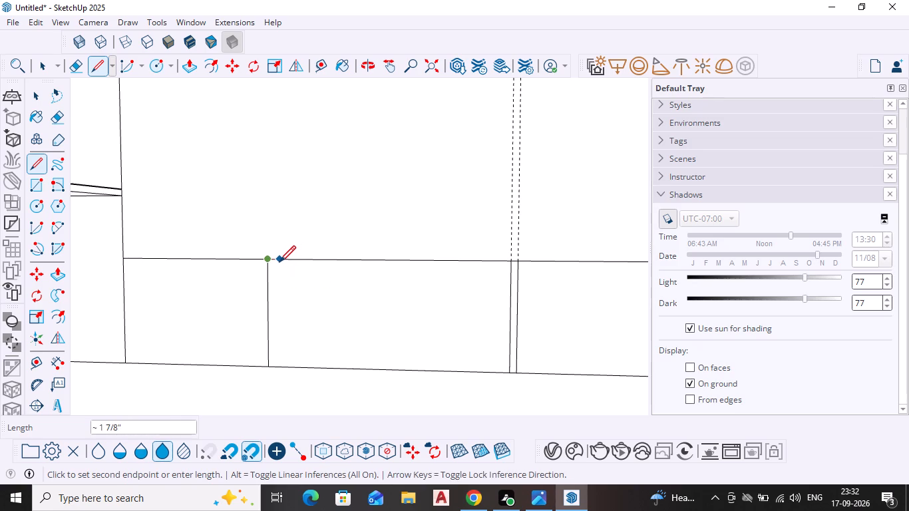
pyautogui.click(279, 263)
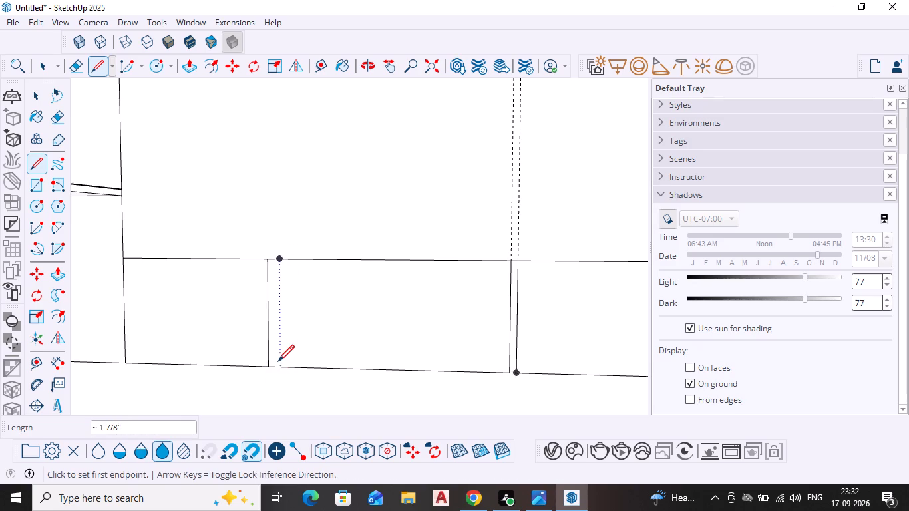
pyautogui.click(279, 366)
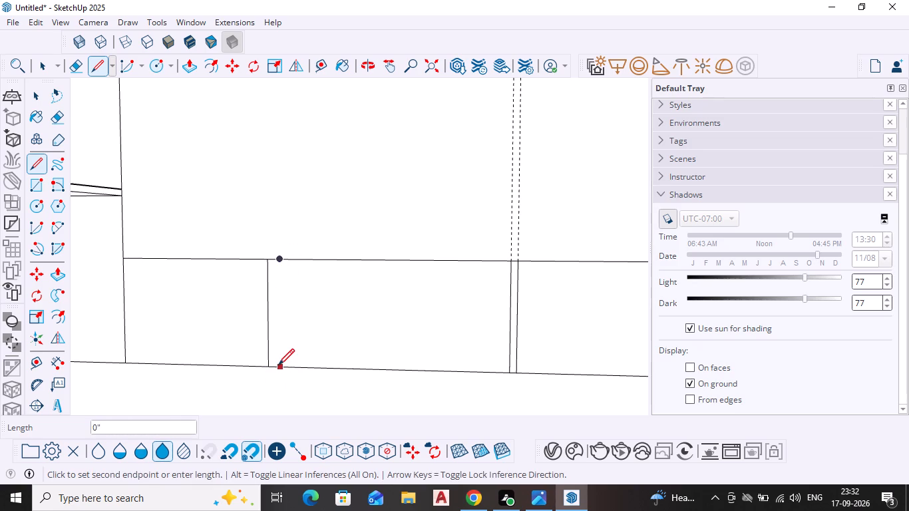
pyautogui.click(285, 261)
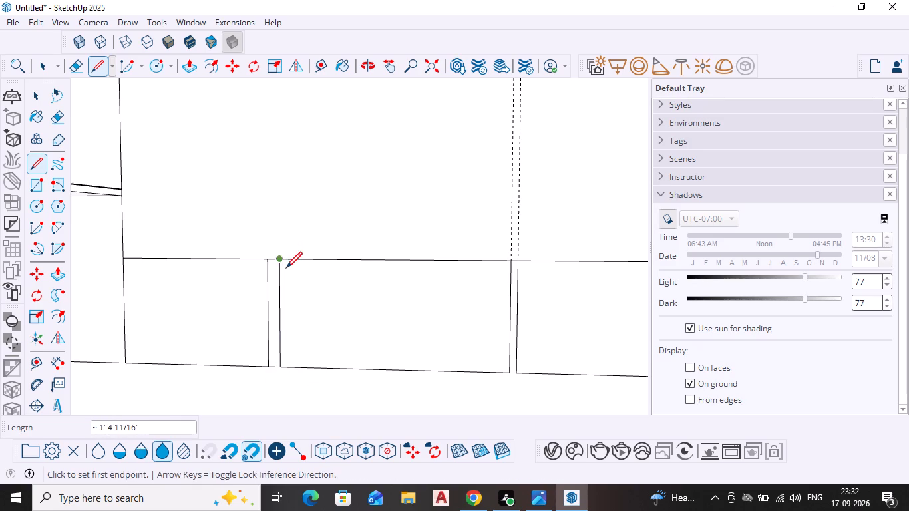
pyautogui.press('Escape')
pyautogui.press('space')
# Draw a horizontal line about 6' 9 7/16" long across the bottom band, just below its top edge.
pyautogui.scroll(-4, 243, 353)
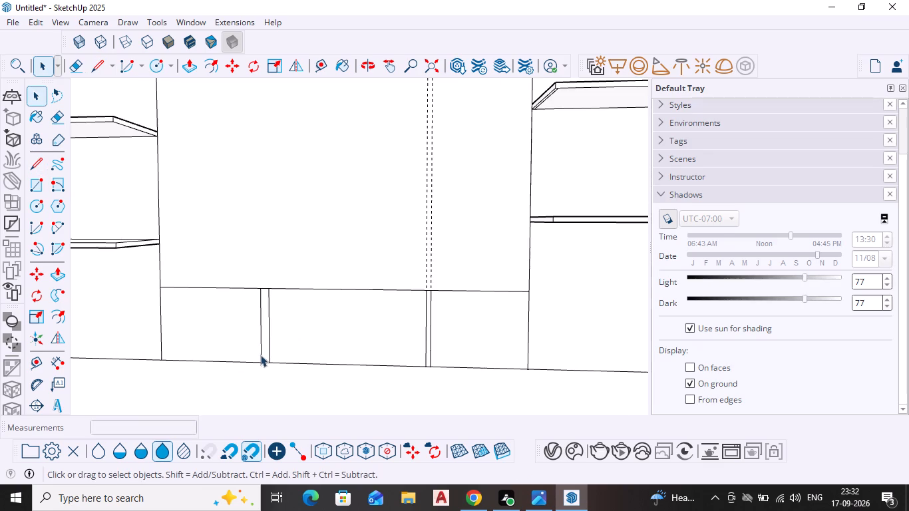
pyautogui.scroll(1, 173, 364)
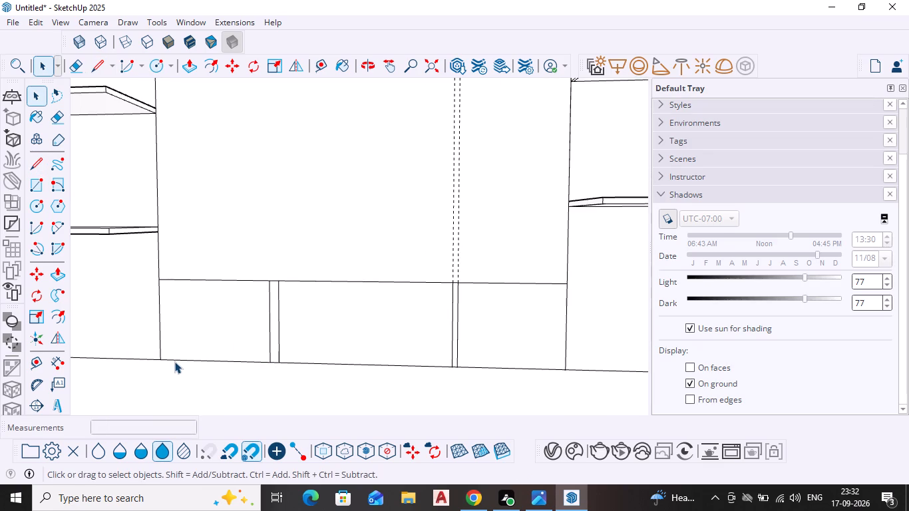
pyautogui.press('l')
pyautogui.press('Return')
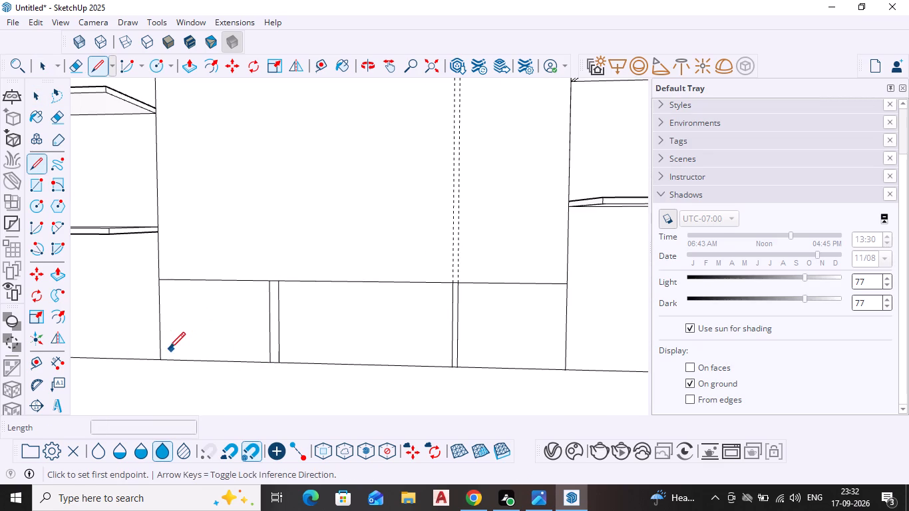
pyautogui.click(161, 289)
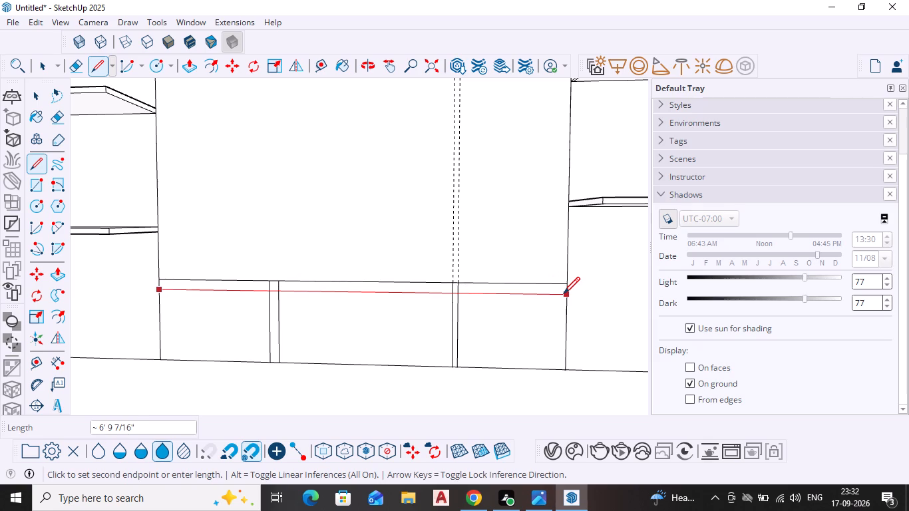
pyautogui.click(564, 295)
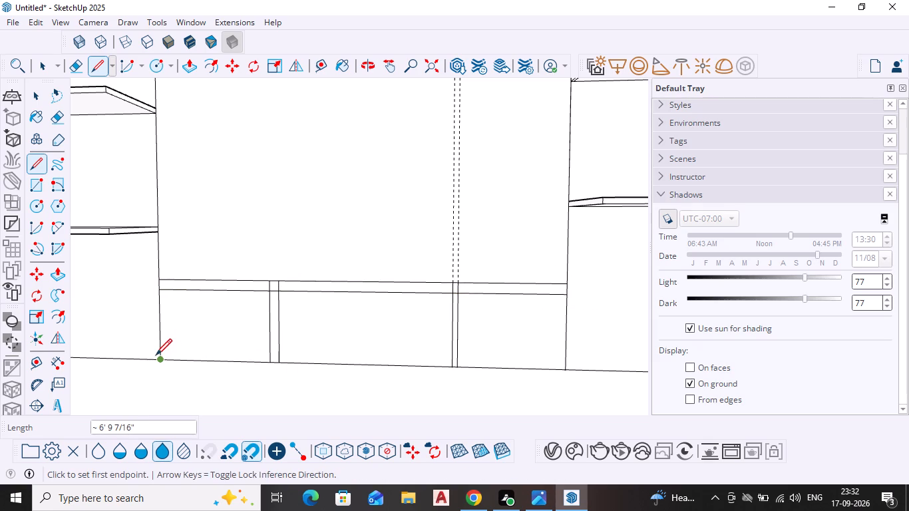
# Draw a horizontal line across the full width of the bottom band, just above the floor edge.
pyautogui.scroll(3, 155, 357)
pyautogui.click(164, 349)
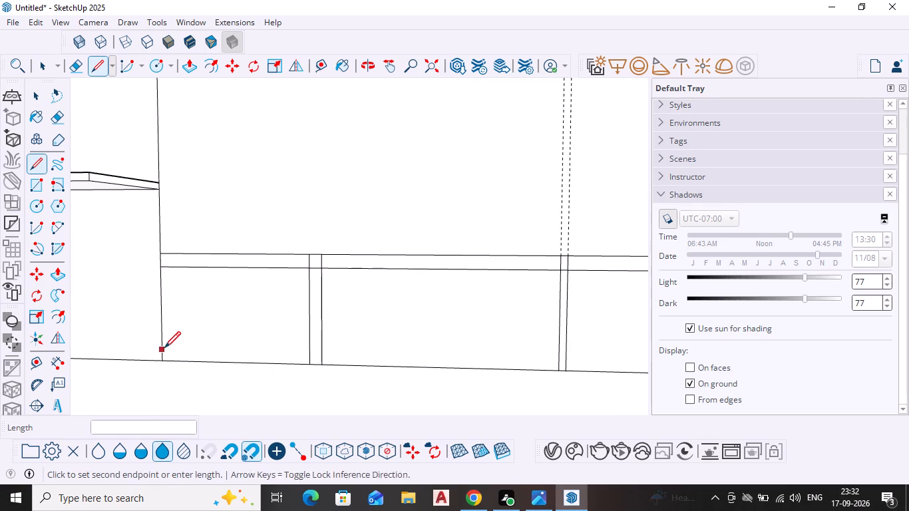
pyautogui.scroll(-1, 411, 353)
pyautogui.moveTo(411, 353); pyautogui.dragTo(305, 317, button='middle')
pyautogui.scroll(-1, 411, 353)
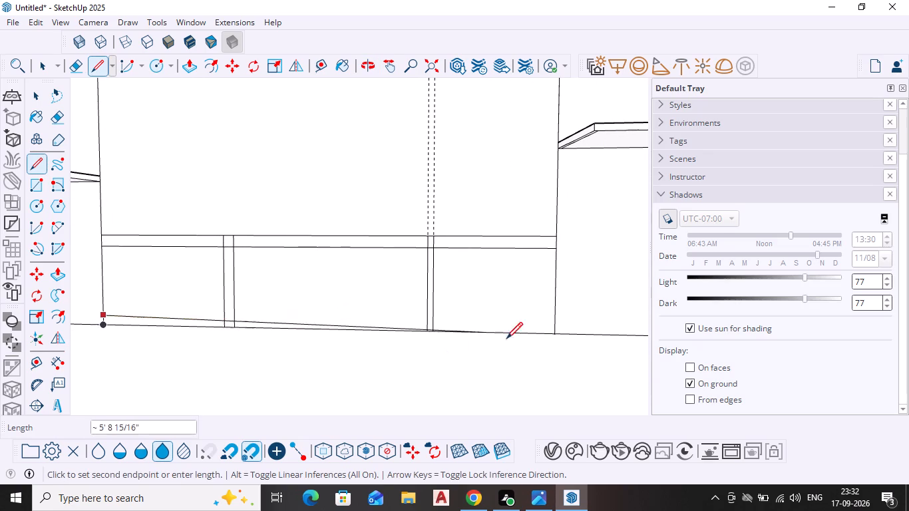
pyautogui.click(554, 321)
pyautogui.press('space')
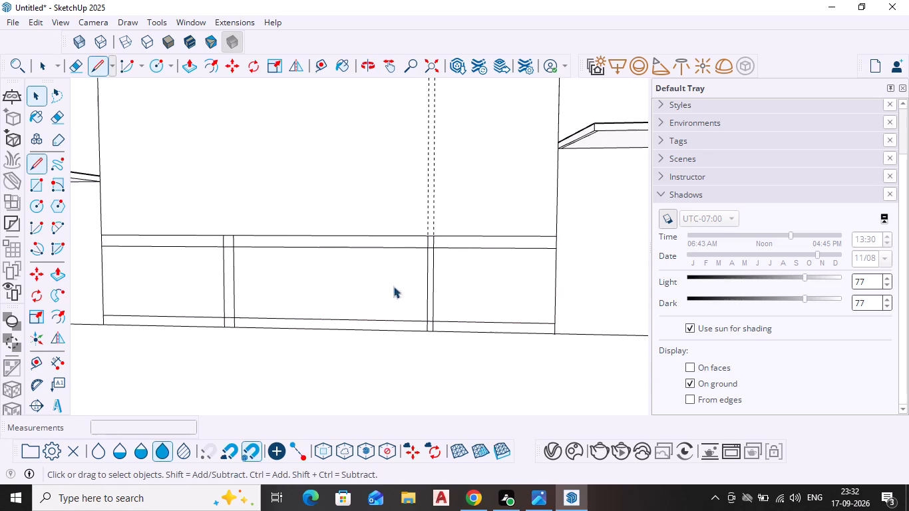
# Delete both short stubs and the inner edge segment where the left divider meets the band's top strip.
pyautogui.click(222, 240)
pyautogui.press('Delete')
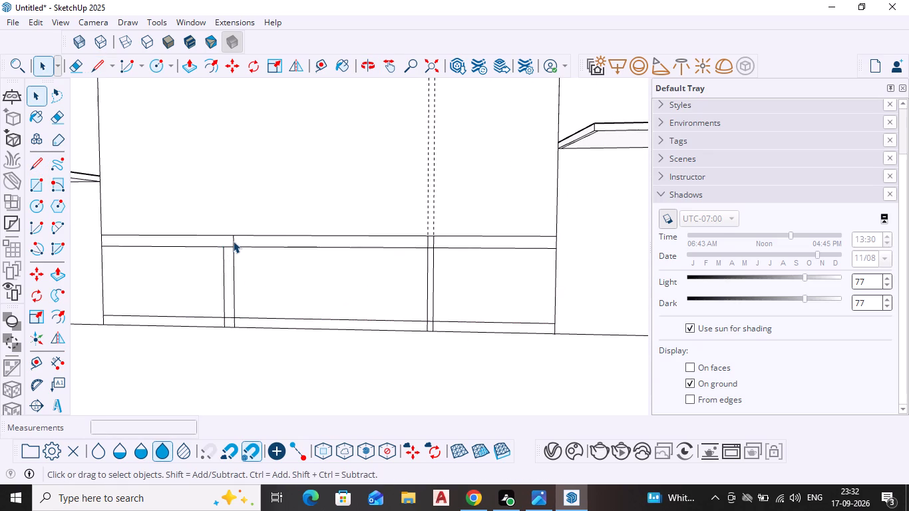
pyautogui.click(233, 241)
pyautogui.press('Delete')
pyautogui.click(228, 245)
pyautogui.press('Delete')
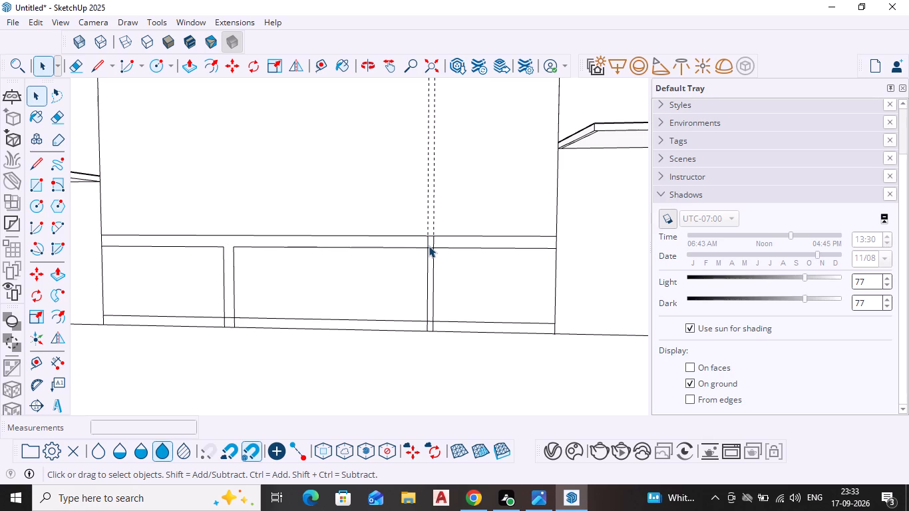
# Delete the short stubs and inner edge segments where the right divider meets the band's top and bottom strips.
pyautogui.scroll(5, 429, 246)
pyautogui.keyDown('shift'); pyautogui.click(427, 240); pyautogui.keyUp('shift')
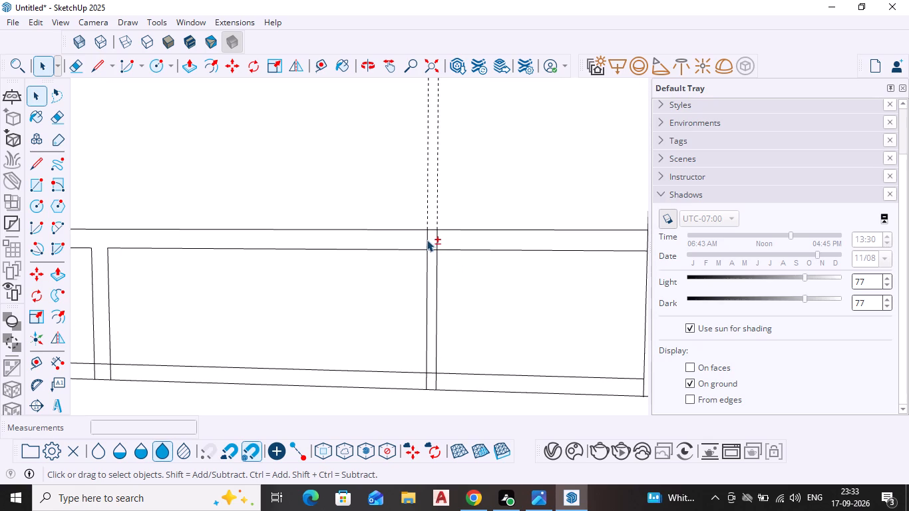
pyautogui.keyDown('shift'); pyautogui.click(435, 239); pyautogui.keyUp('shift')
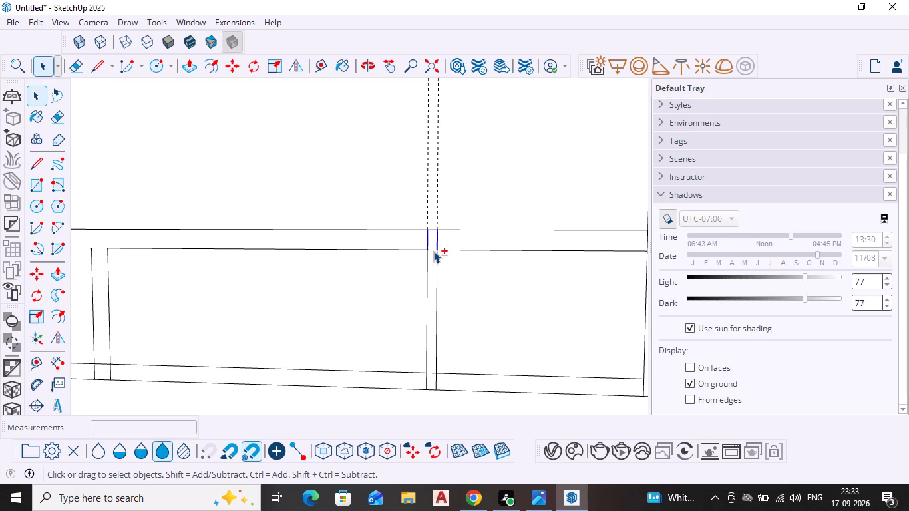
pyautogui.keyDown('shift'); pyautogui.click(430, 247); pyautogui.keyUp('shift')
pyautogui.keyDown('shift'); pyautogui.click(432, 373); pyautogui.keyUp('shift')
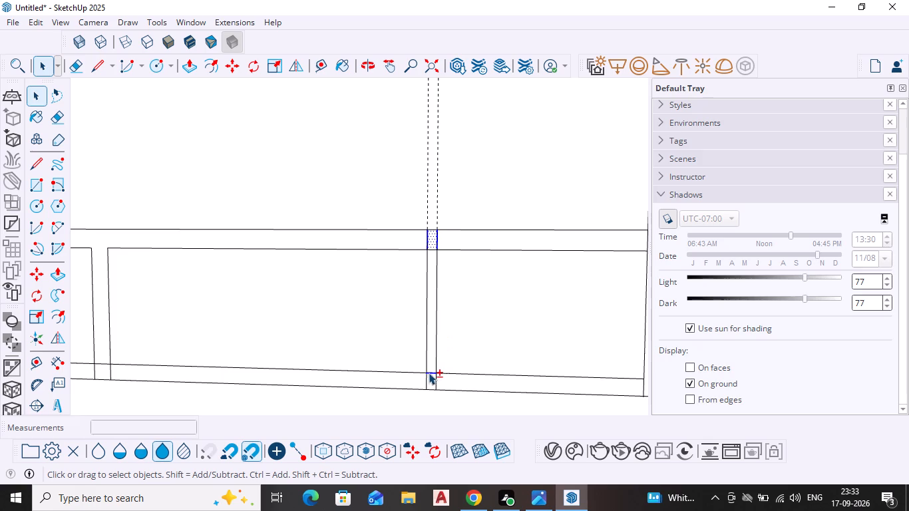
pyautogui.keyDown('shift'); pyautogui.click(426, 377); pyautogui.keyUp('shift')
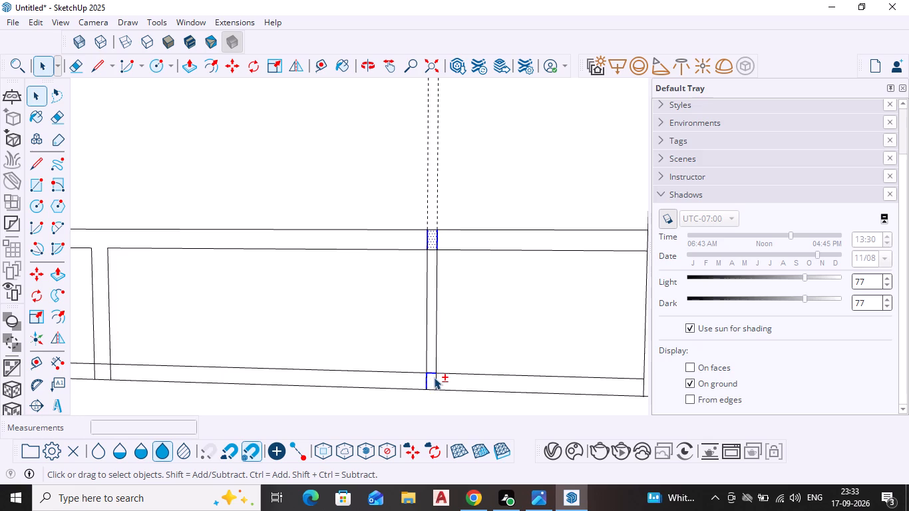
pyautogui.keyDown('shift'); pyautogui.click(435, 377); pyautogui.keyUp('shift')
pyautogui.keyDown('shift'); pyautogui.scroll(3, 411, 246); pyautogui.keyUp('shift')
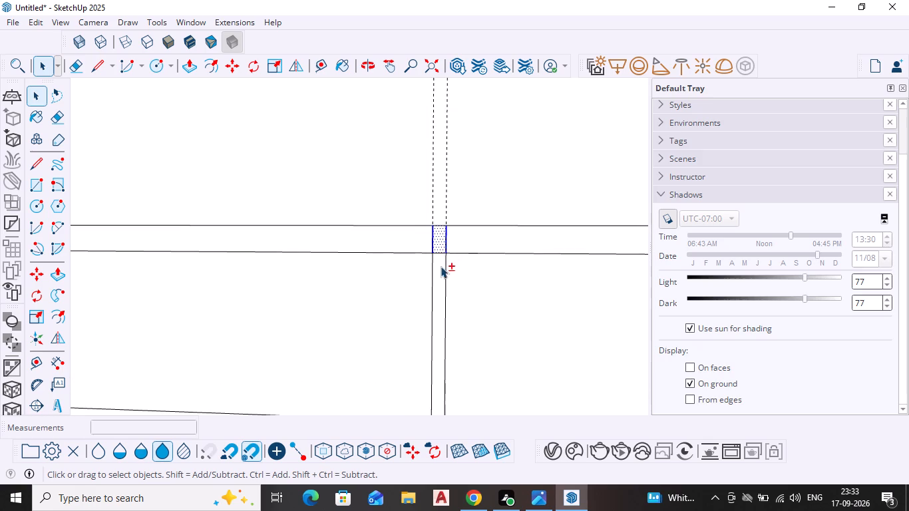
pyautogui.keyDown('shift'); pyautogui.click(437, 253); pyautogui.keyUp('shift')
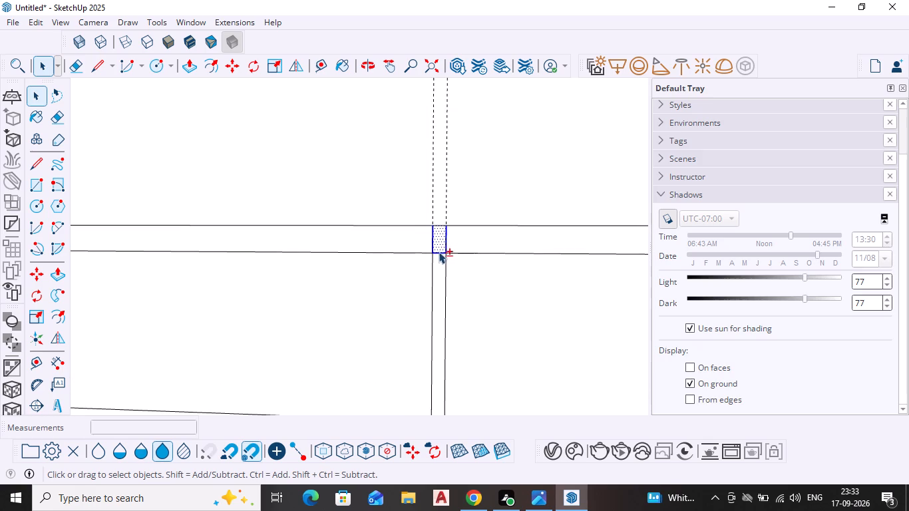
pyautogui.keyDown('shift'); pyautogui.click(441, 242); pyautogui.keyUp('shift')
pyautogui.press('Delete')
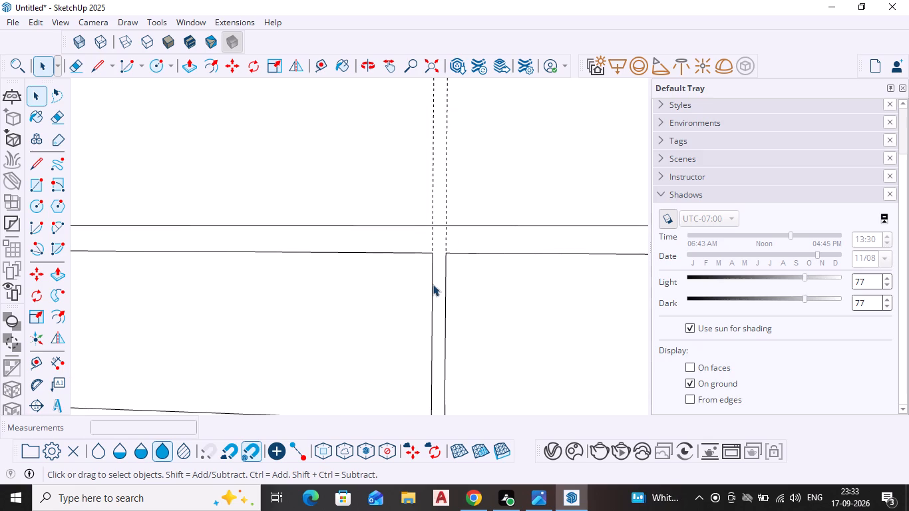
# Delete both short stubs and the inner edge segment where the left divider meets the bottom band's lower strip.
pyautogui.scroll(-5, 433, 287)
pyautogui.scroll(1, 140, 373)
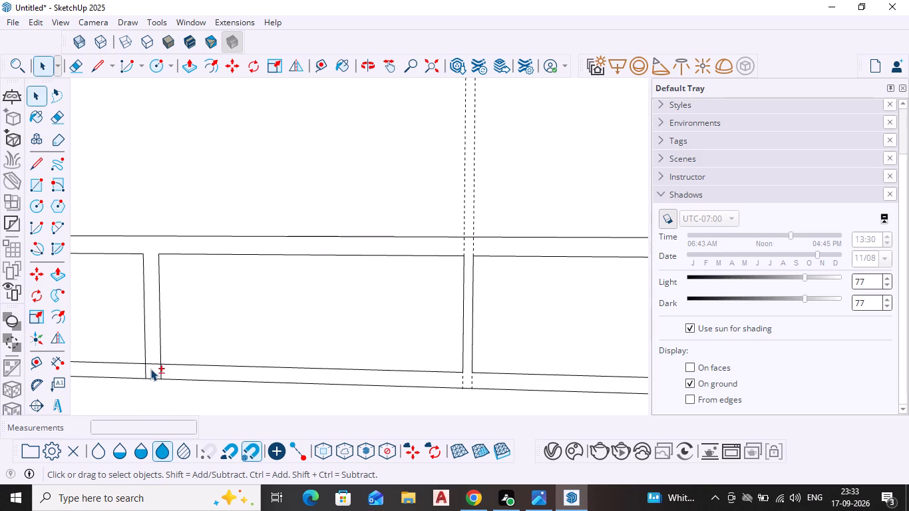
pyautogui.keyDown('shift'); pyautogui.click(144, 369); pyautogui.keyUp('shift')
pyautogui.keyDown('shift'); pyautogui.click(152, 360); pyautogui.keyUp('shift')
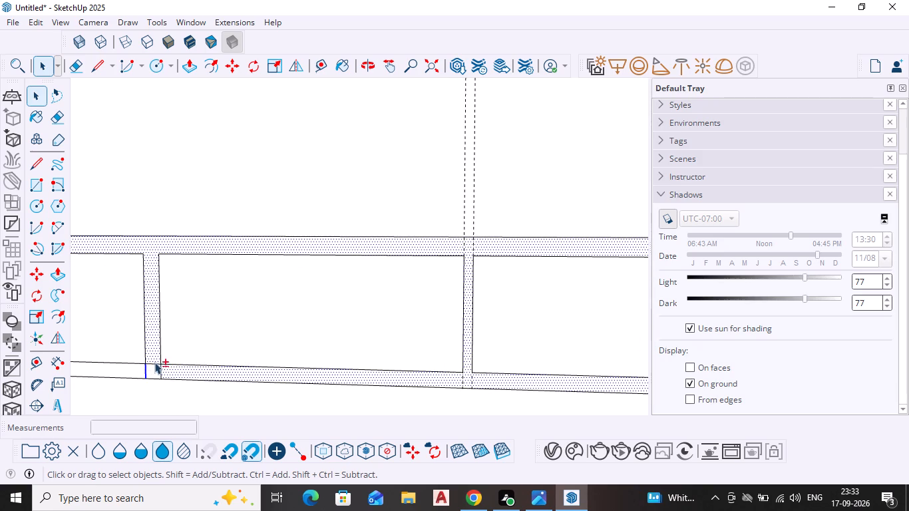
pyautogui.keyDown('shift'); pyautogui.click(150, 363); pyautogui.keyUp('shift')
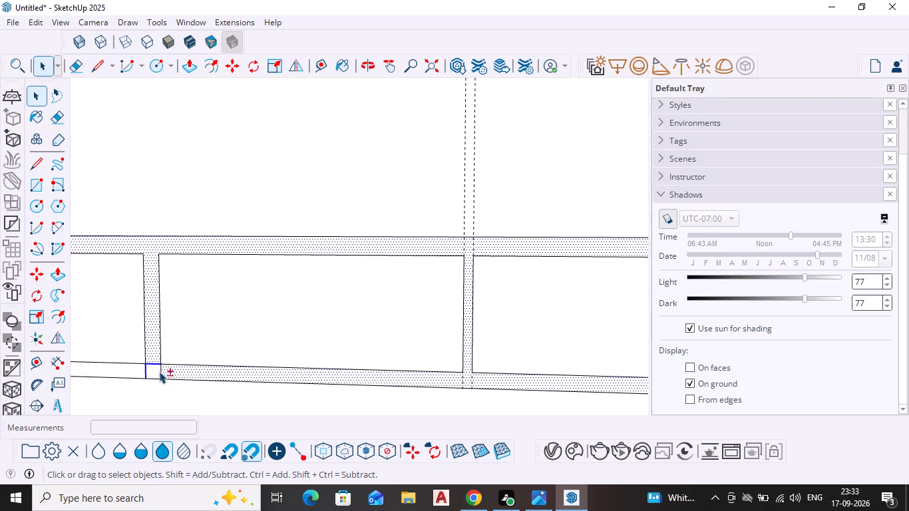
pyautogui.keyDown('shift'); pyautogui.click(149, 343); pyautogui.keyUp('shift')
pyautogui.keyDown('shift'); pyautogui.click(159, 368); pyautogui.keyUp('shift')
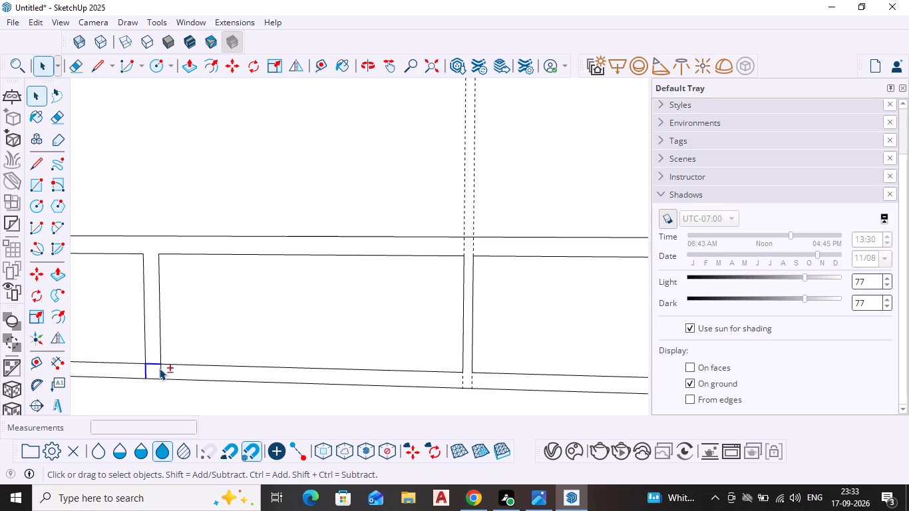
pyautogui.press('Delete')
# Extrude the bottom band's divided frame outward, repeating the distance of the previous Push/Pull.
pyautogui.scroll(-3, 142, 368)
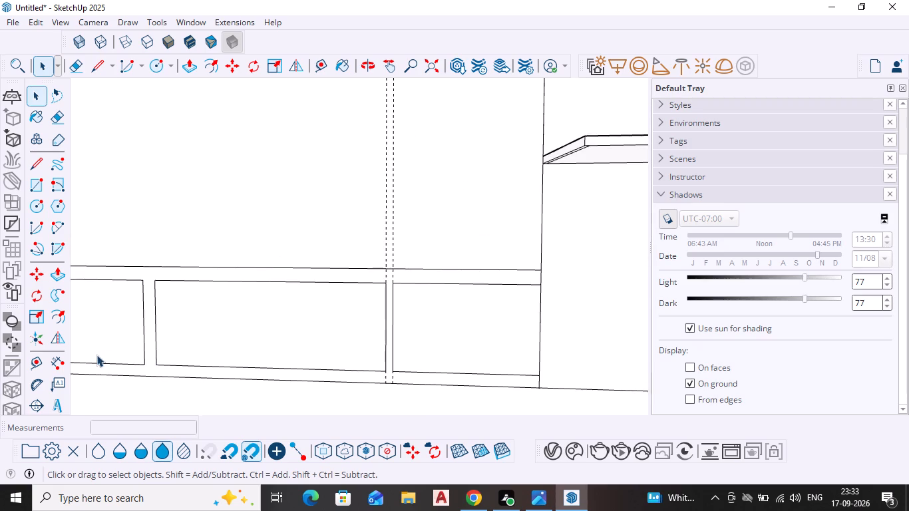
pyautogui.scroll(-1, 96, 355)
pyautogui.keyDown('shift'); pyautogui.moveTo(96, 355); pyautogui.dragTo(275, 336, button='middle'); pyautogui.keyUp('shift')
pyautogui.click(327, 261)
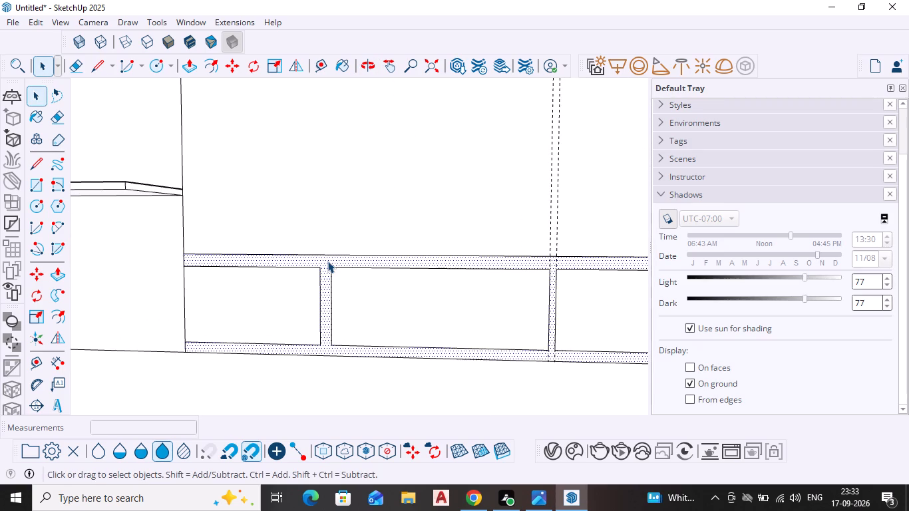
pyautogui.click(323, 263)
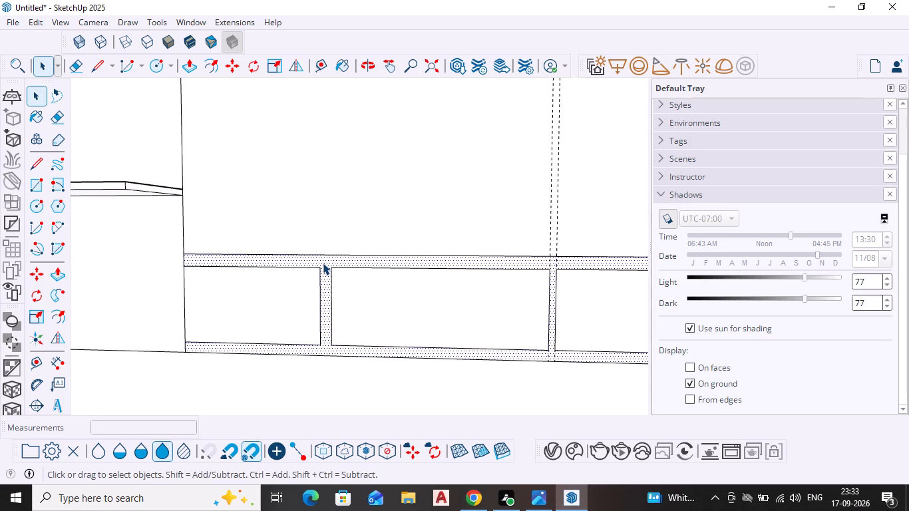
pyautogui.press('p')
pyautogui.press('Return')
pyautogui.doubleClick(324, 254)
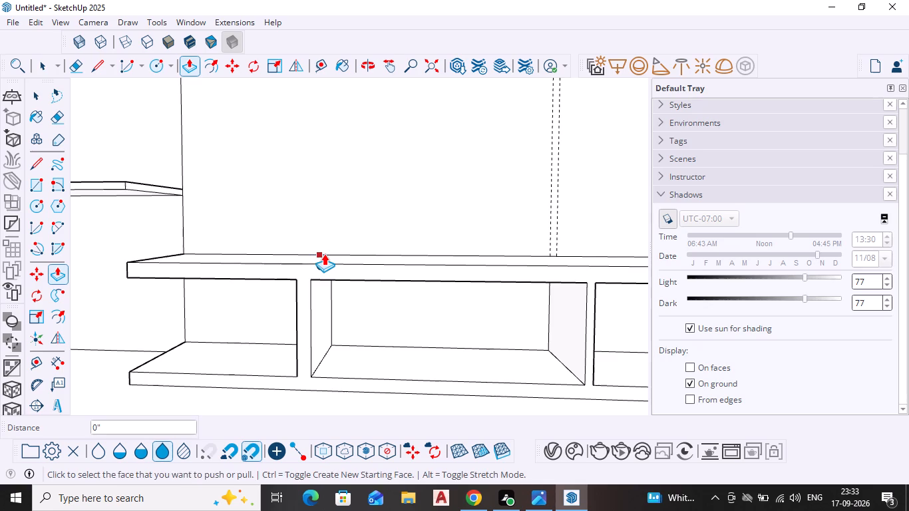
pyautogui.press('Escape')
pyautogui.press('space')
# Inspect the wall with its upper and lower divided units and side shelves from the front.
pyautogui.scroll(-8, 341, 254)
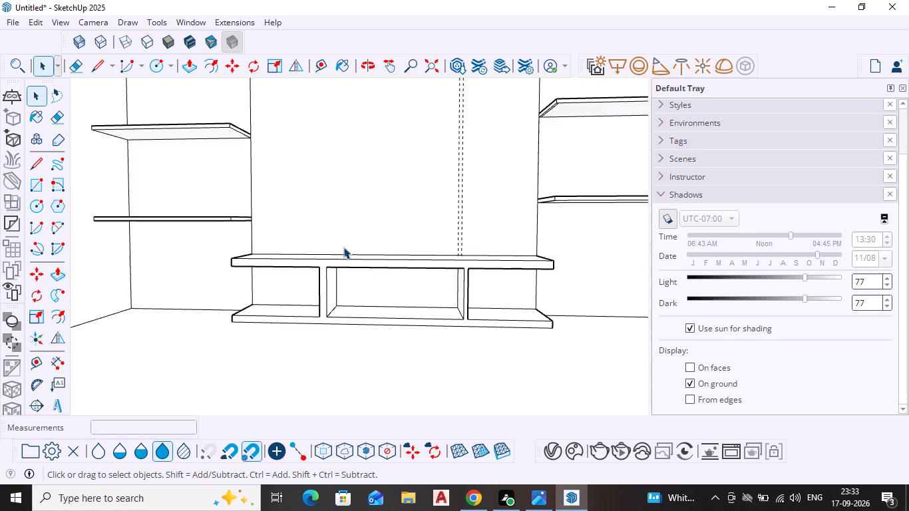
pyautogui.scroll(-2, 343, 247)
pyautogui.keyDown('shift'); pyautogui.moveTo(345, 229); pyautogui.dragTo(346, 272, button='middle'); pyautogui.keyUp('shift')
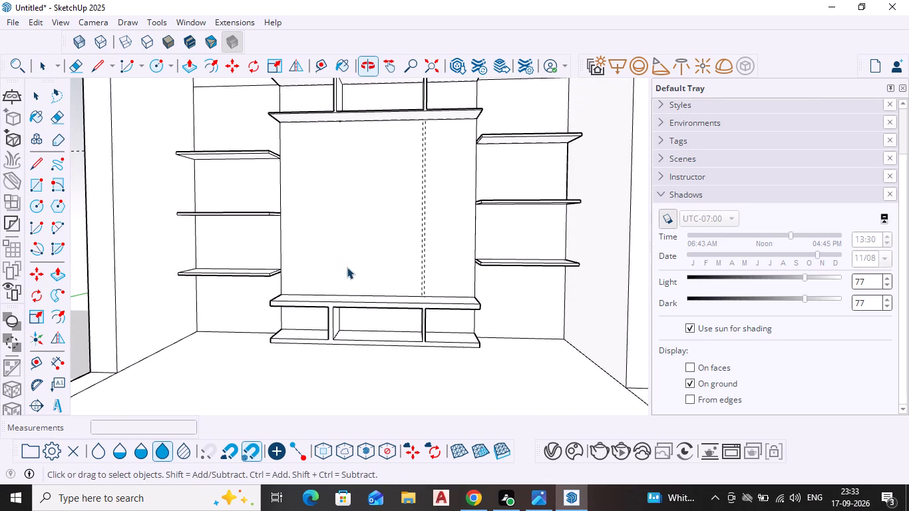
pyautogui.moveTo(357, 230); pyautogui.dragTo(353, 217, button='middle')
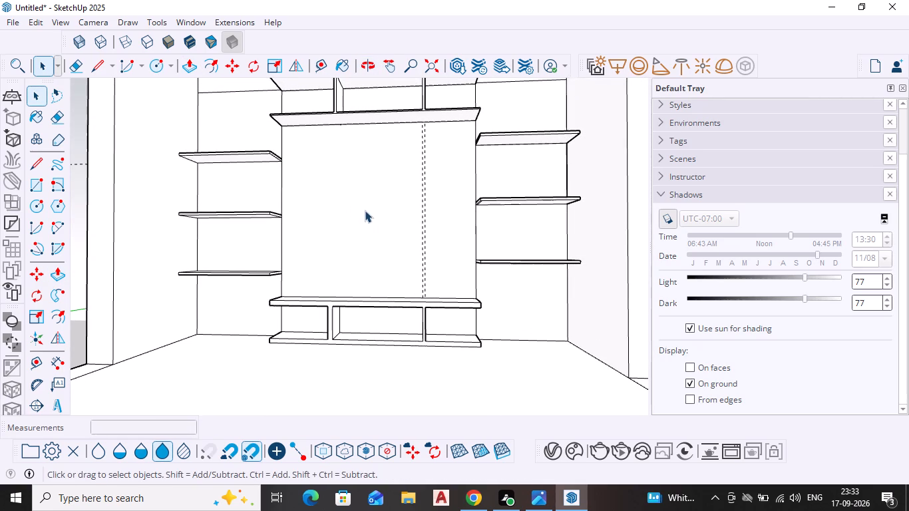
pyautogui.scroll(-1, 367, 208)
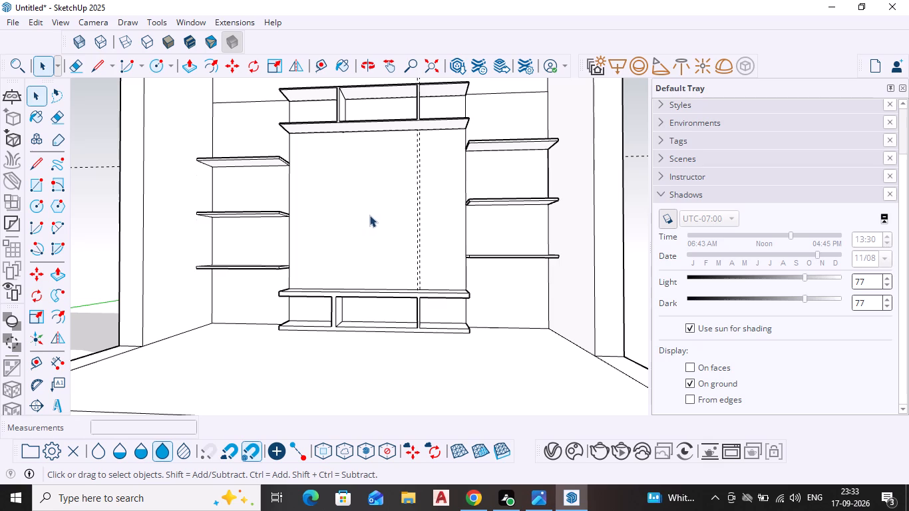
pyautogui.moveTo(342, 212); pyautogui.dragTo(345, 236, button='middle')
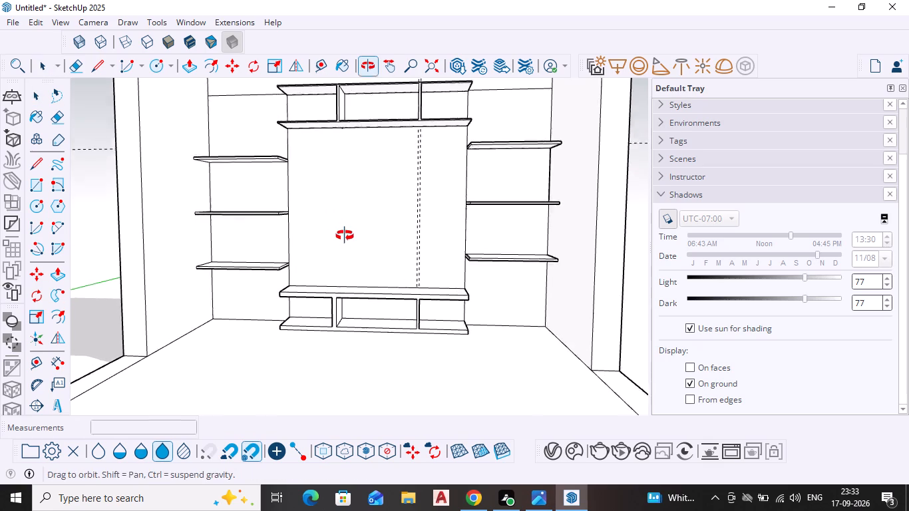
pyautogui.moveTo(345, 236); pyautogui.dragTo(345, 244, button='middle')
pyautogui.scroll(-3, 246, 152)
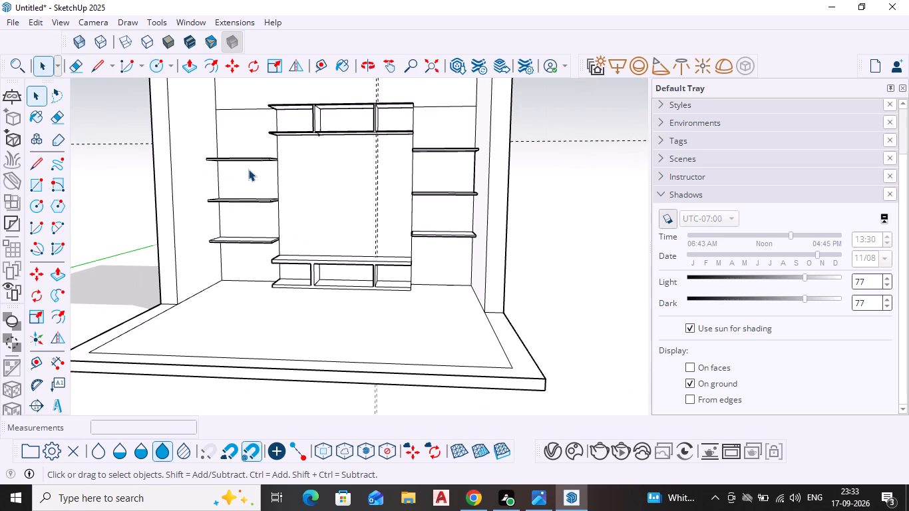
pyautogui.scroll(3, 228, 106)
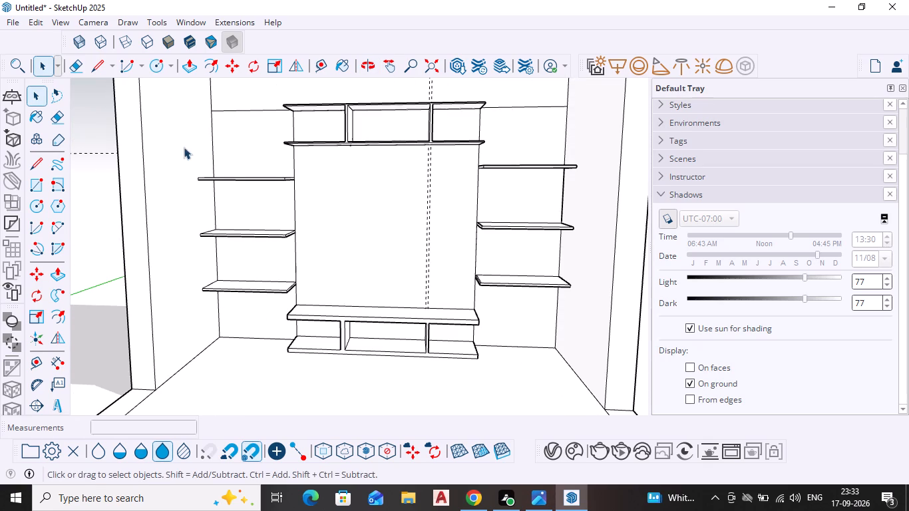
# Push/Pull the left end face of the upper unit's top board outward in short increments of about 13/16", 11/16" and 3/16".
pyautogui.moveTo(299, 120); pyautogui.dragTo(363, 154, button='middle')
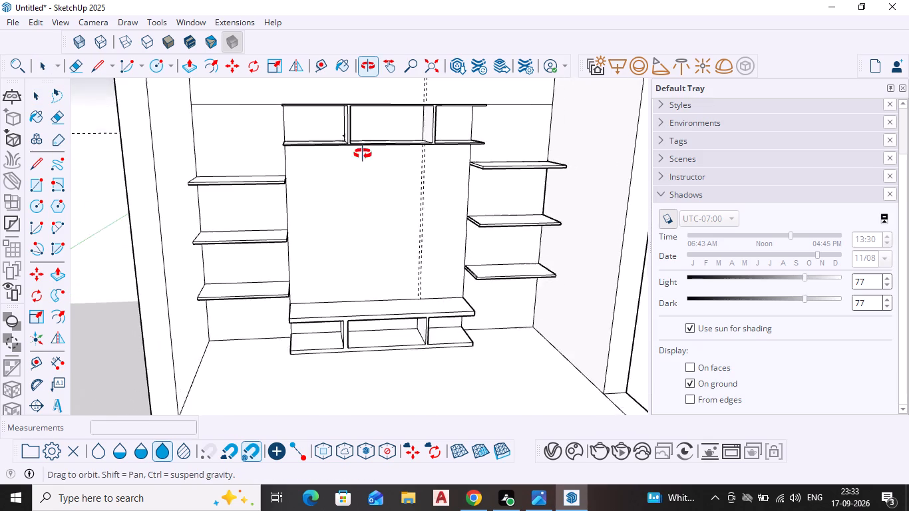
pyautogui.moveTo(363, 154); pyautogui.dragTo(431, 175, button='middle')
pyautogui.scroll(4, 270, 124)
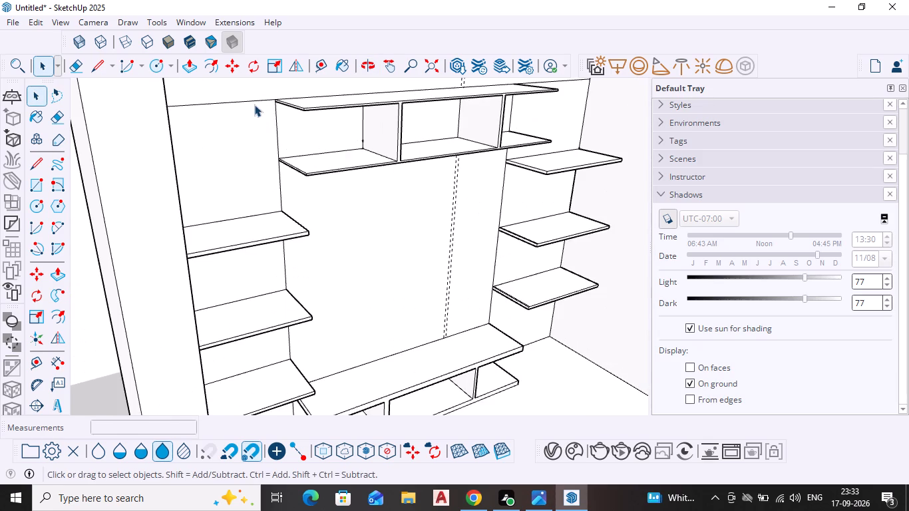
pyautogui.moveTo(255, 105); pyautogui.dragTo(307, 134, button='middle')
pyautogui.moveTo(333, 153); pyautogui.dragTo(236, 156, button='middle')
pyautogui.scroll(-3, 443, 263)
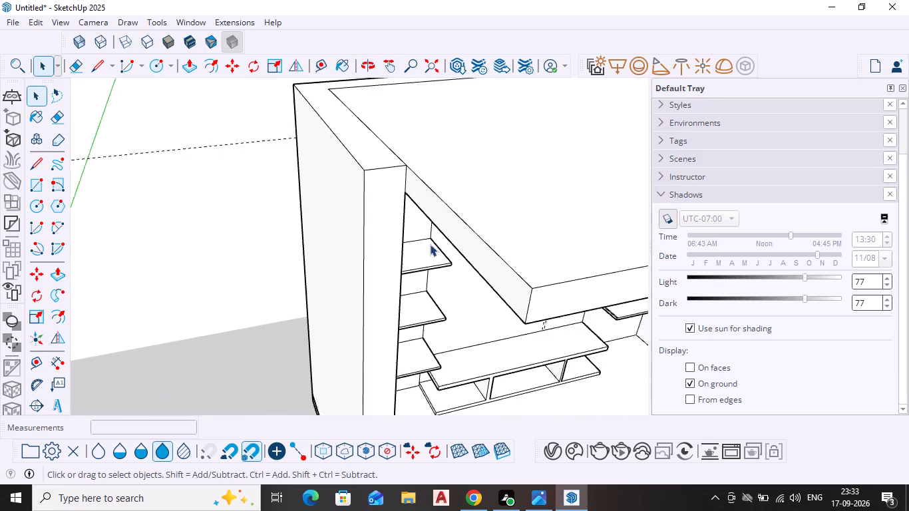
pyautogui.scroll(-2, 430, 244)
pyautogui.keyDown('ctrl'); pyautogui.moveTo(447, 311); pyautogui.dragTo(416, 186, button='middle'); pyautogui.keyUp('ctrl')
pyautogui.scroll(10, 415, 186)
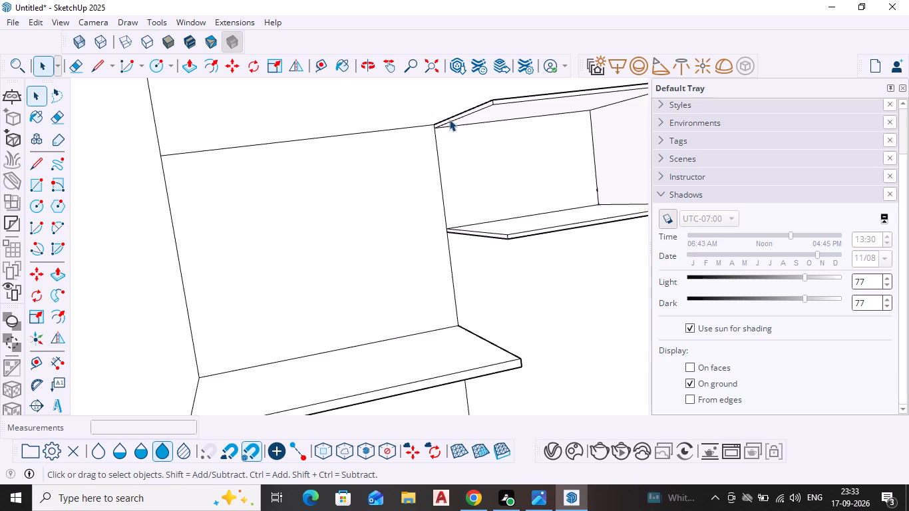
pyautogui.click(451, 117)
pyautogui.scroll(8, 451, 117)
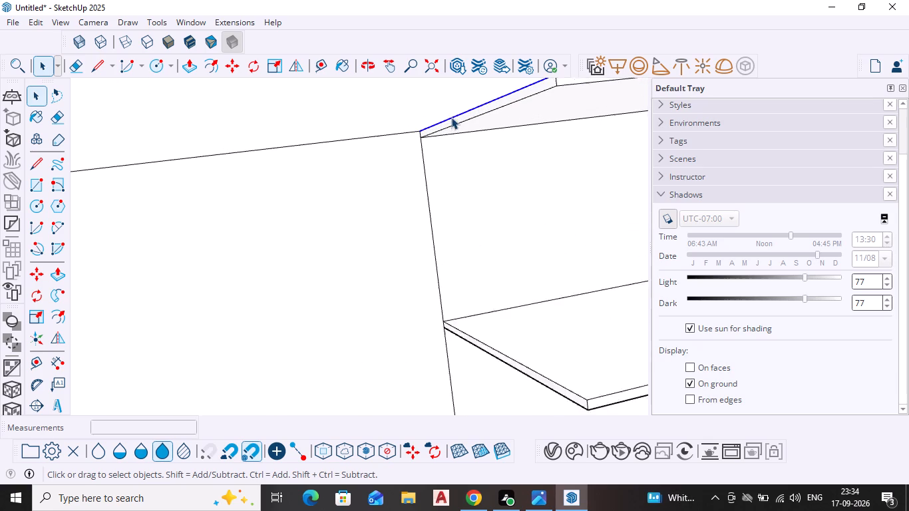
pyautogui.click(453, 122)
pyautogui.press('p')
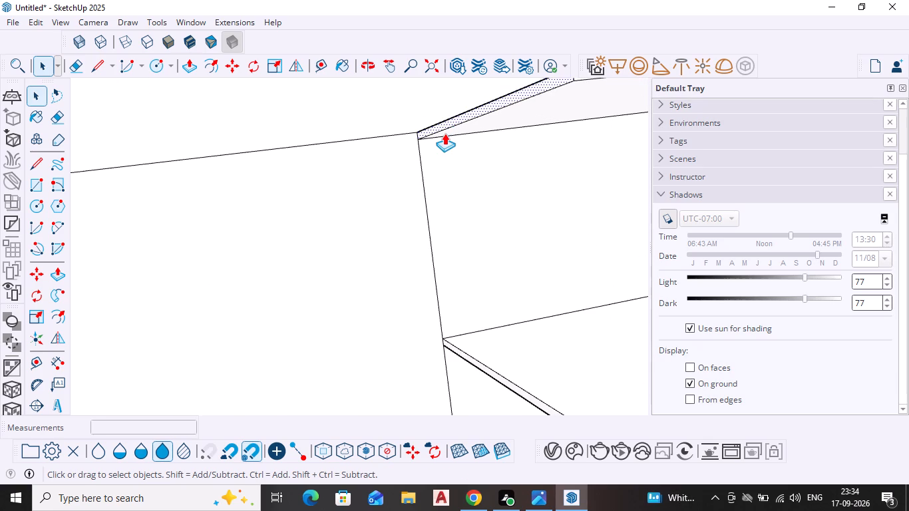
pyautogui.press('Return')
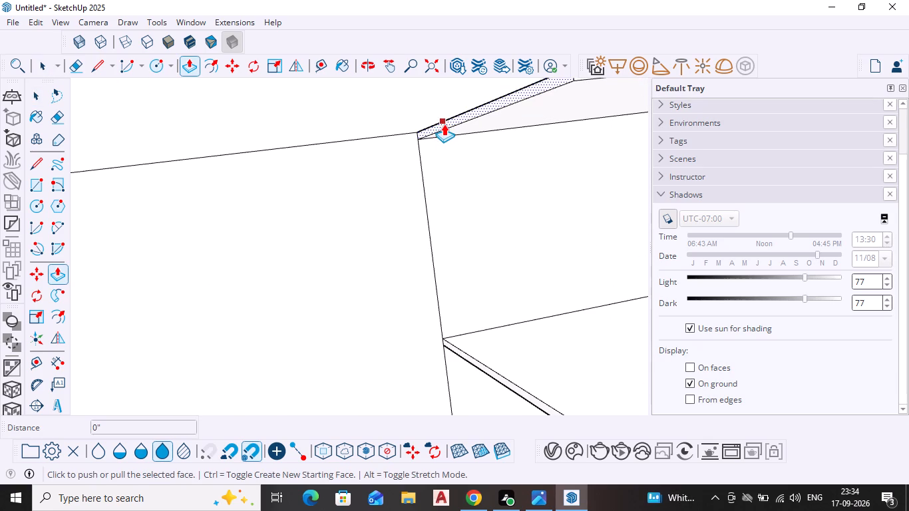
pyautogui.moveTo(444, 124); pyautogui.dragTo(431, 129)
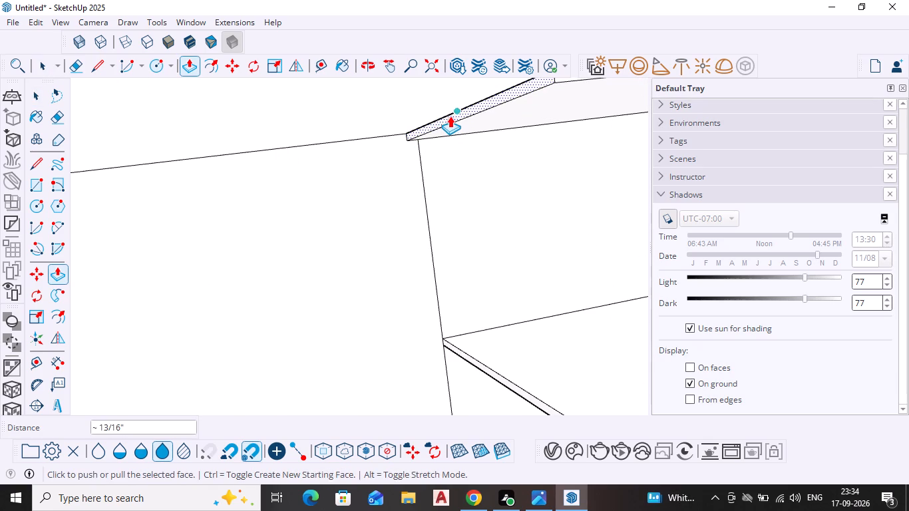
pyautogui.moveTo(449, 110); pyautogui.dragTo(439, 114)
pyautogui.scroll(-5, 383, 138)
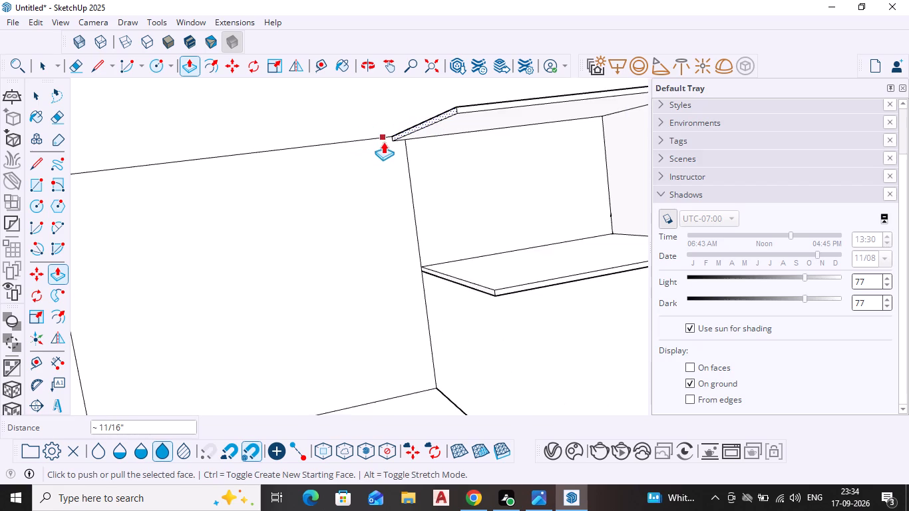
pyautogui.moveTo(383, 146); pyautogui.dragTo(351, 174, button='middle')
pyautogui.scroll(4, 399, 154)
pyautogui.click(435, 138)
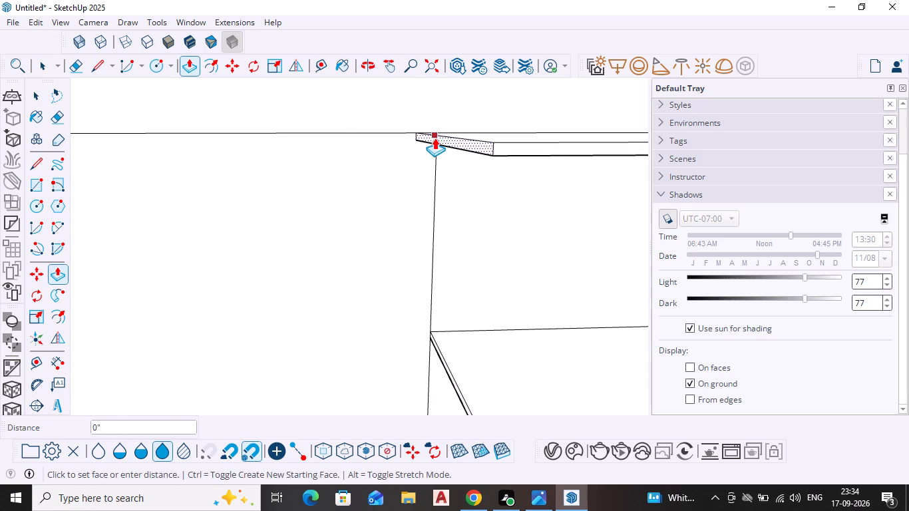
pyautogui.click(447, 132)
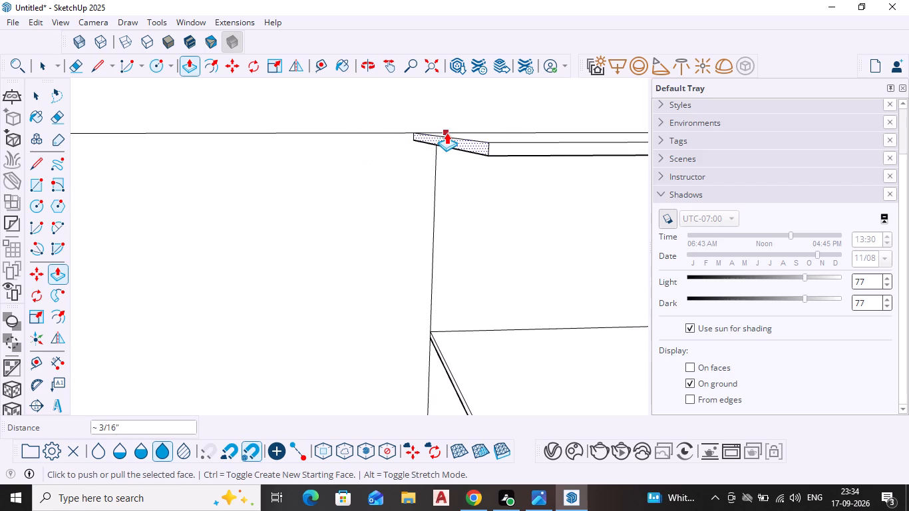
# Extend the top board's left end by about 2' 2 13/16" and another 8 13/16" to meet the left side wall.
pyautogui.scroll(-4, 391, 143)
pyautogui.moveTo(429, 135); pyautogui.dragTo(399, 143)
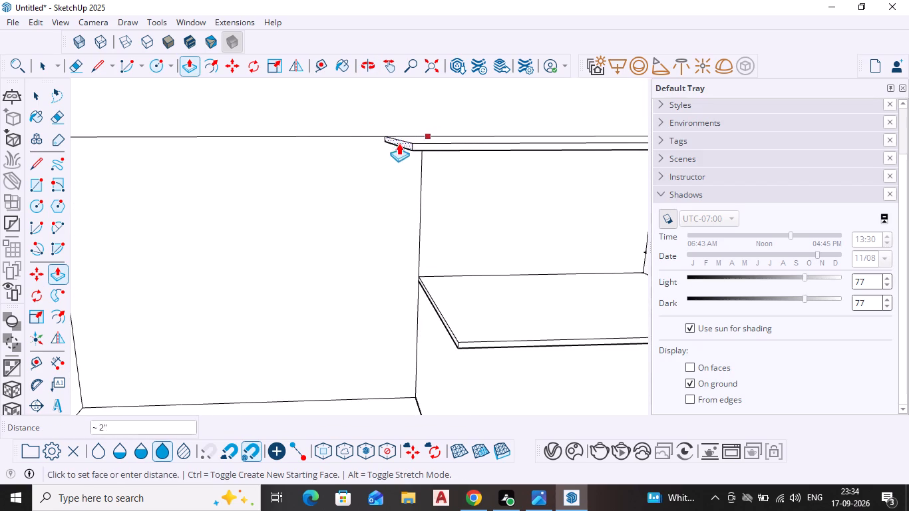
pyautogui.moveTo(399, 143); pyautogui.dragTo(166, 180)
pyautogui.scroll(-4, 165, 179)
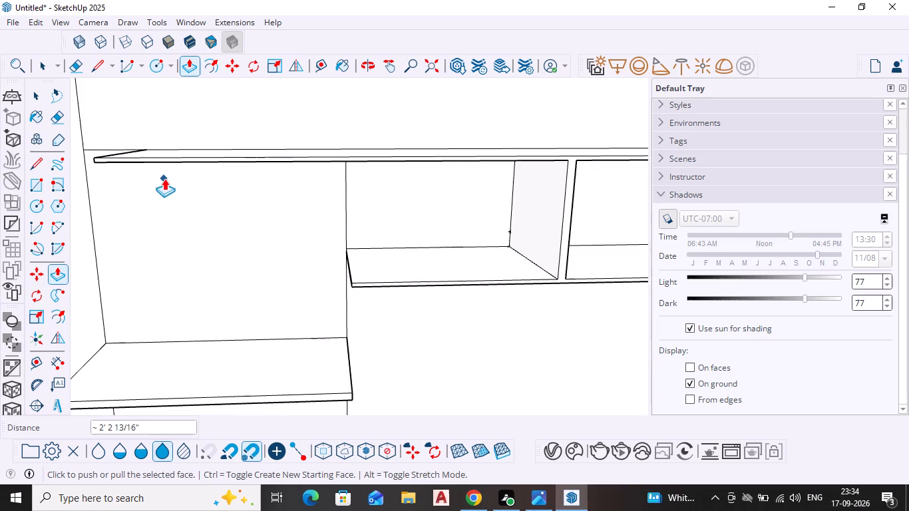
pyautogui.keyDown('shift'); pyautogui.moveTo(164, 178); pyautogui.dragTo(407, 223, button='middle'); pyautogui.keyUp('shift')
pyautogui.scroll(4, 391, 212)
pyautogui.moveTo(406, 202); pyautogui.dragTo(408, 200)
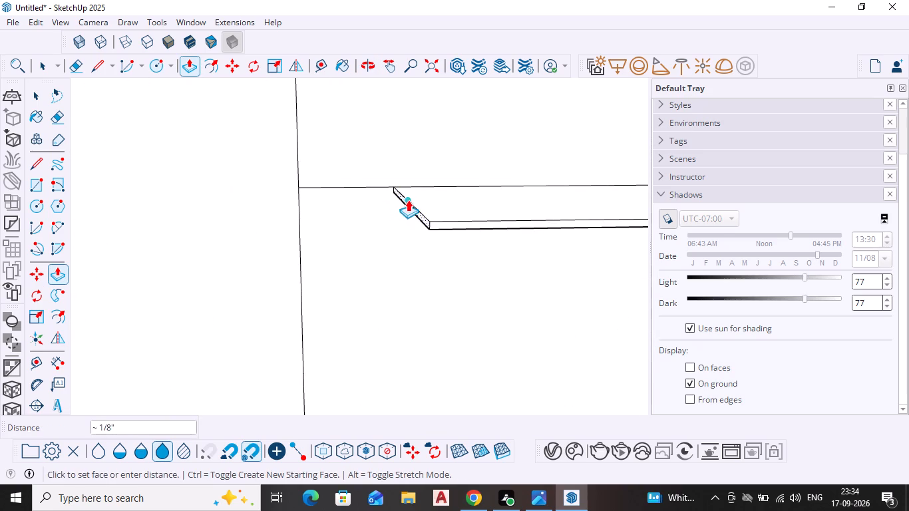
pyautogui.moveTo(408, 200); pyautogui.dragTo(253, 205)
pyautogui.scroll(-7, 317, 227)
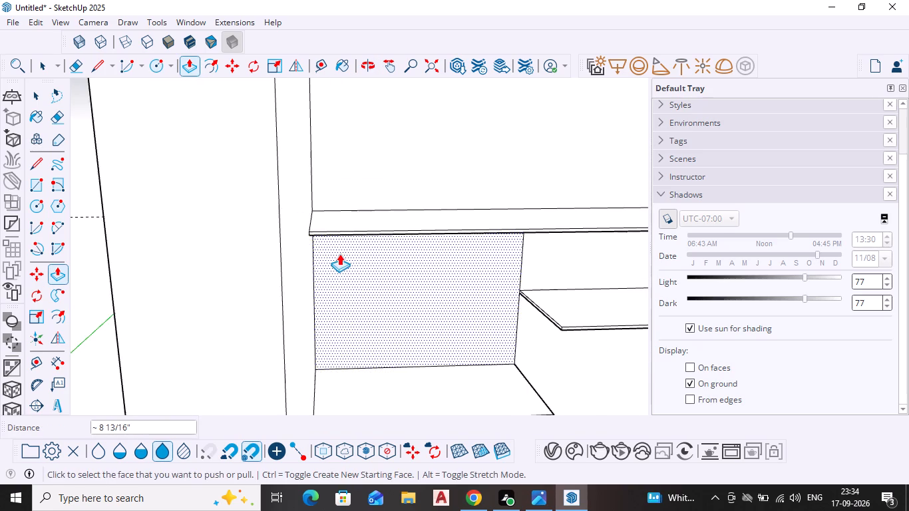
# Push/Pull the right end face of the upper unit's top board outward by about 11 7/16".
pyautogui.scroll(-6, 350, 260)
pyautogui.moveTo(451, 302); pyautogui.dragTo(395, 270, button='middle')
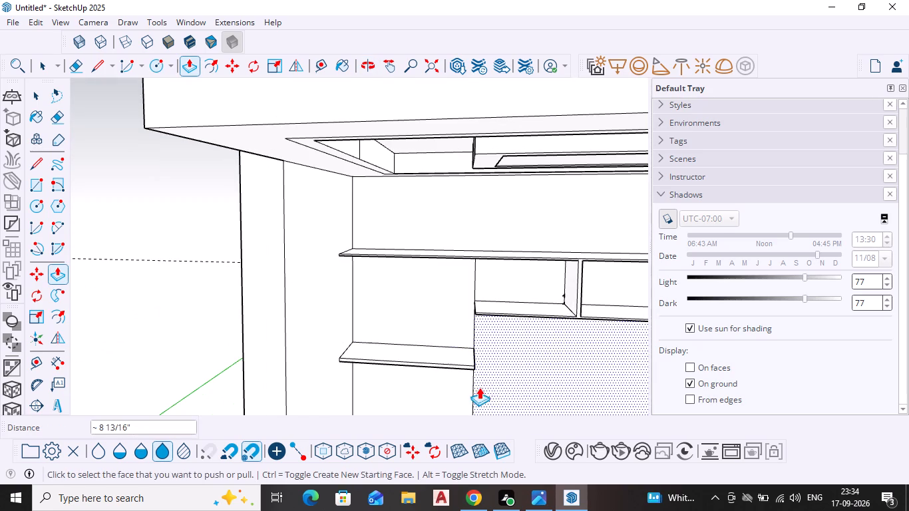
pyautogui.keyDown('shift'); pyautogui.moveTo(486, 391); pyautogui.dragTo(347, 247, button='middle'); pyautogui.keyUp('shift')
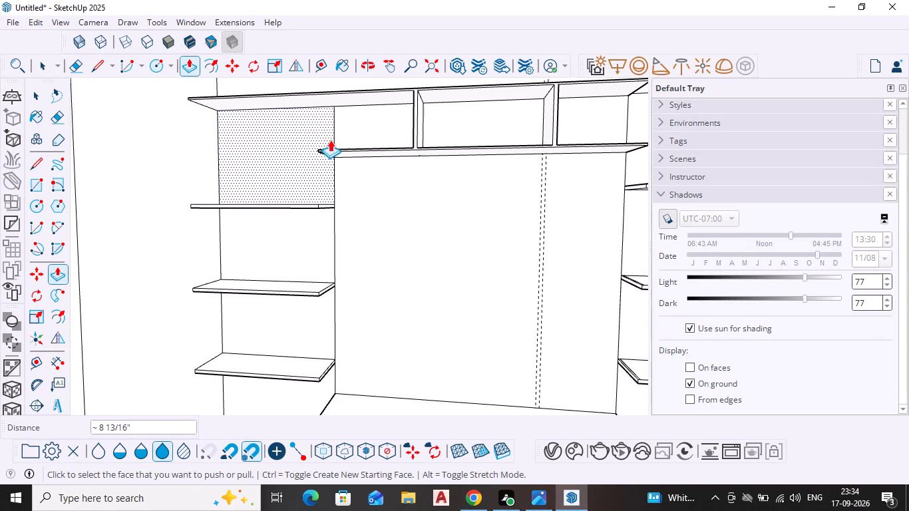
pyautogui.scroll(-3, 576, 254)
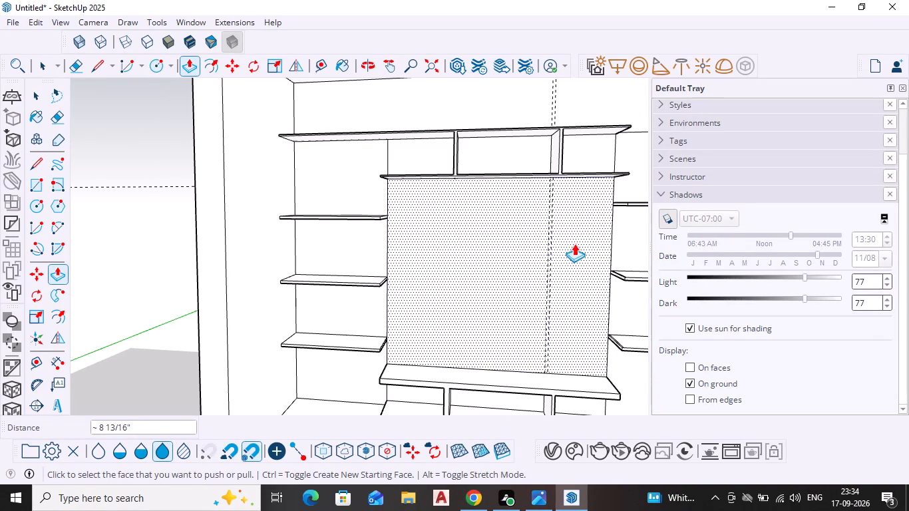
pyautogui.keyDown('shift'); pyautogui.moveTo(568, 241); pyautogui.dragTo(371, 226, button='middle'); pyautogui.keyUp('shift')
pyautogui.moveTo(455, 134); pyautogui.dragTo(389, 179, button='middle')
pyautogui.scroll(2, 395, 122)
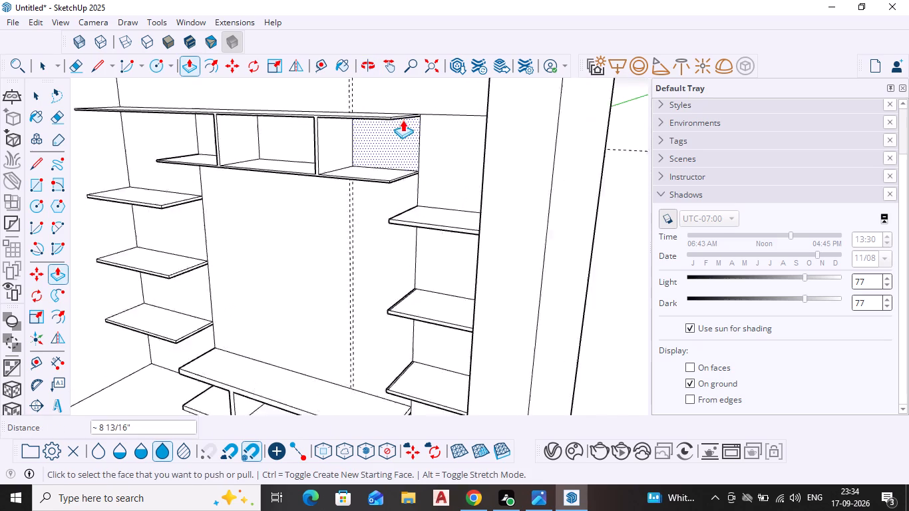
pyautogui.scroll(12, 403, 120)
pyautogui.moveTo(375, 133); pyautogui.dragTo(487, 159)
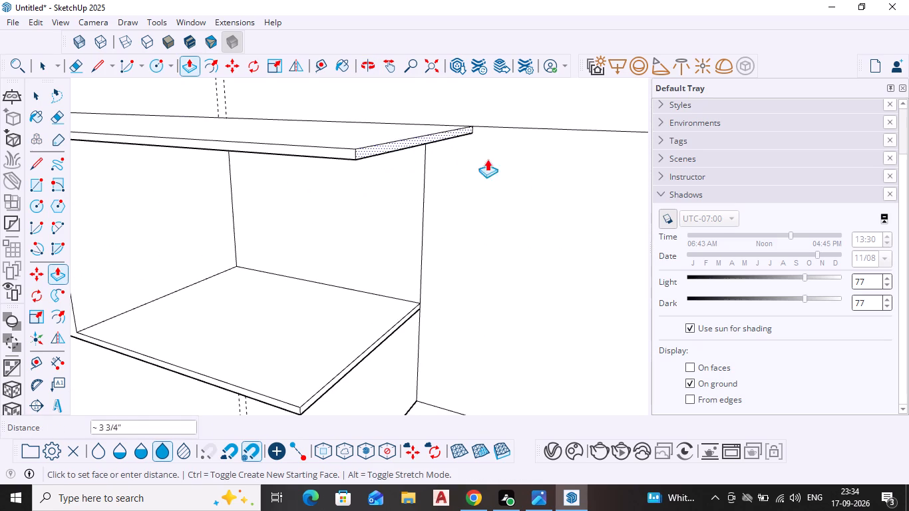
pyautogui.moveTo(487, 159); pyautogui.dragTo(556, 182)
# Extend the right end of the upper unit's top board by about another 6 7/16" across the right side bay.
pyautogui.scroll(-2, 556, 182)
pyautogui.keyDown('shift'); pyautogui.moveTo(556, 183); pyautogui.dragTo(558, 200, button='middle'); pyautogui.keyUp('shift')
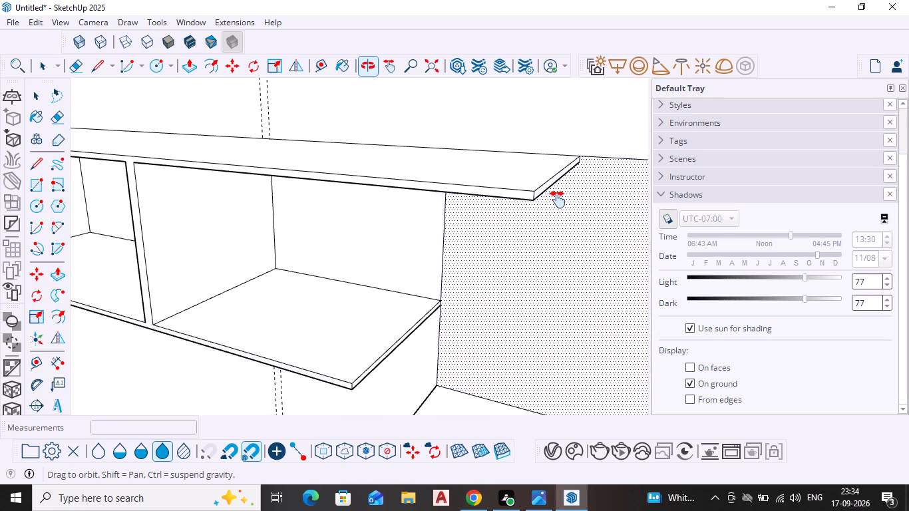
pyautogui.keyDown('shift'); pyautogui.moveTo(558, 200); pyautogui.dragTo(293, 132, button='middle'); pyautogui.keyUp('shift')
pyautogui.scroll(-11, 291, 130)
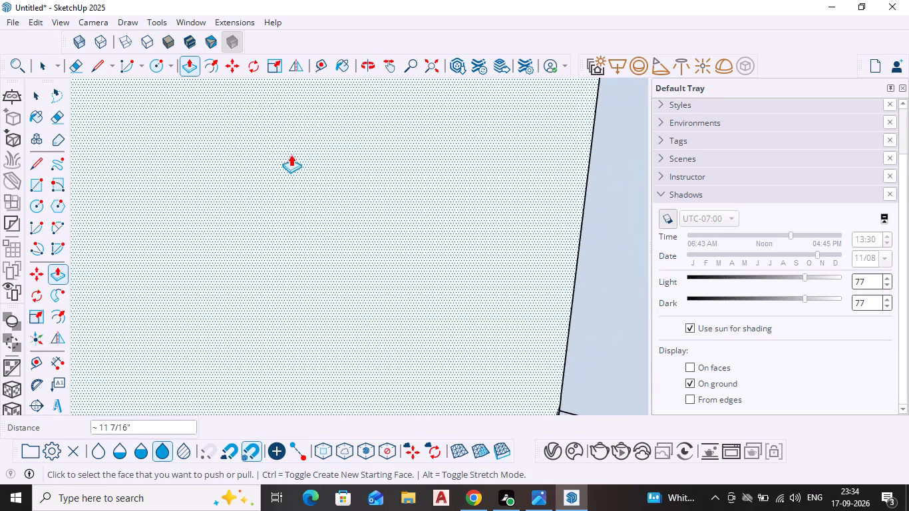
pyautogui.keyDown('shift'); pyautogui.moveTo(286, 156); pyautogui.dragTo(453, 176, button='middle'); pyautogui.keyUp('shift')
pyautogui.keyDown('shift'); pyautogui.scroll(-1, 284, 159); pyautogui.keyUp('shift')
pyautogui.scroll(-20, 331, 187)
pyautogui.scroll(-6, 331, 187)
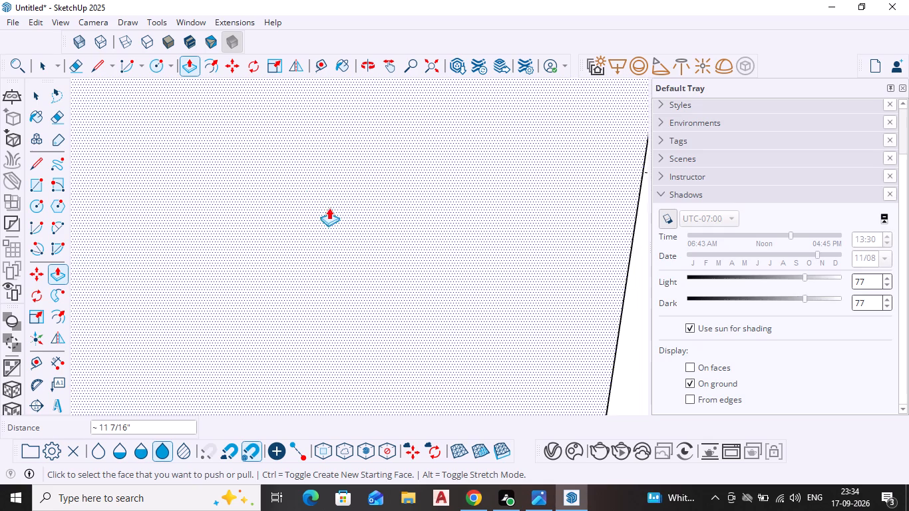
pyautogui.scroll(-20, 329, 208)
pyautogui.scroll(-20, 329, 208)
pyautogui.scroll(-3, 329, 208)
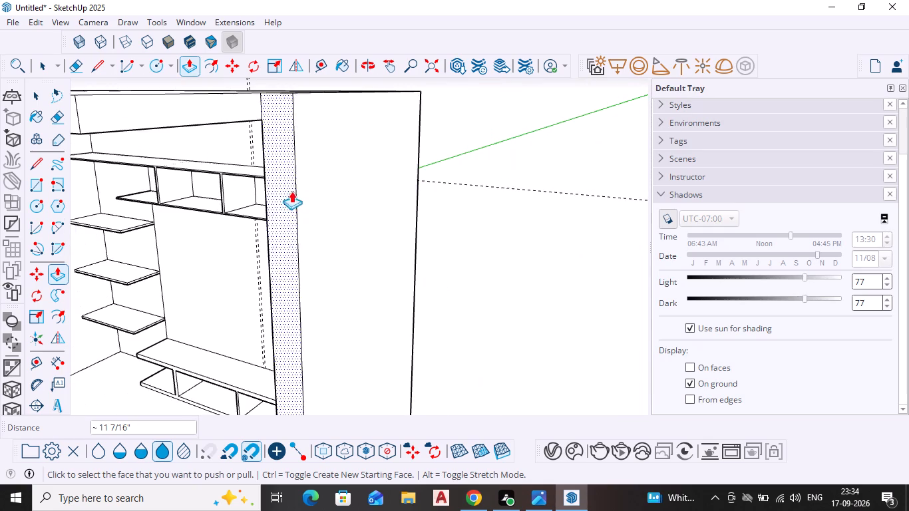
pyautogui.scroll(1, 247, 178)
pyautogui.moveTo(254, 179); pyautogui.dragTo(339, 135, button='middle')
pyautogui.scroll(2, 356, 165)
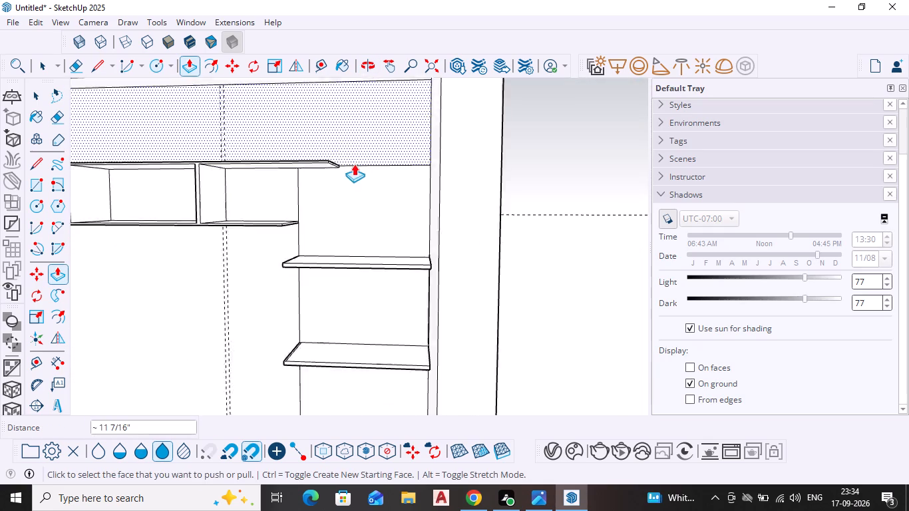
pyautogui.scroll(7, 354, 164)
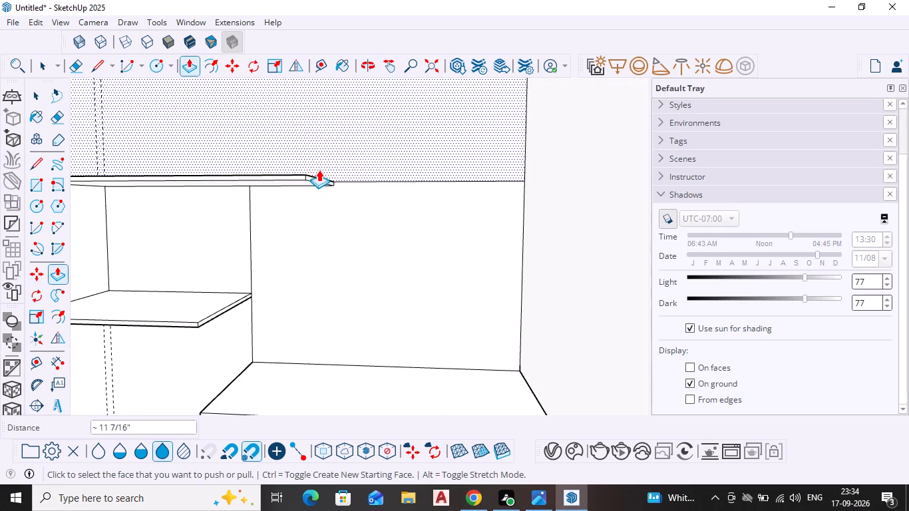
pyautogui.scroll(5, 319, 171)
pyautogui.moveTo(295, 184); pyautogui.dragTo(415, 201)
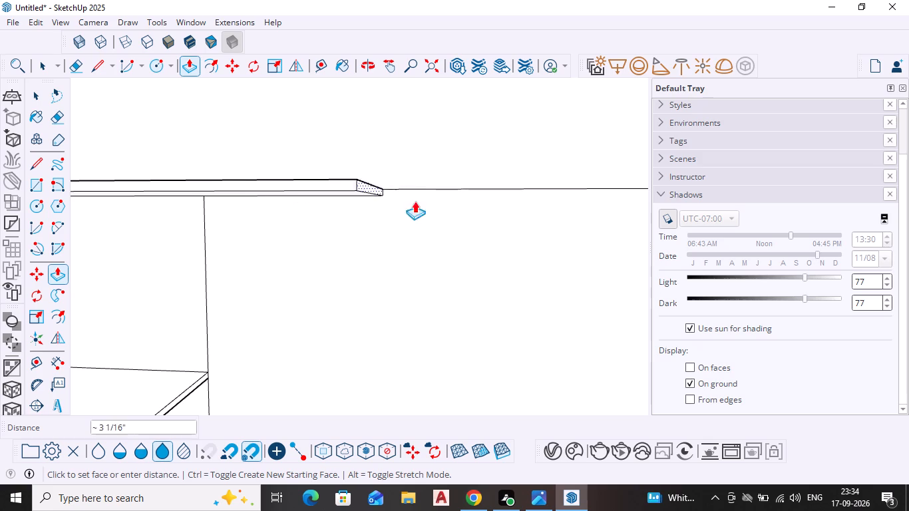
pyautogui.moveTo(415, 201); pyautogui.dragTo(602, 237)
pyautogui.scroll(-6, 563, 244)
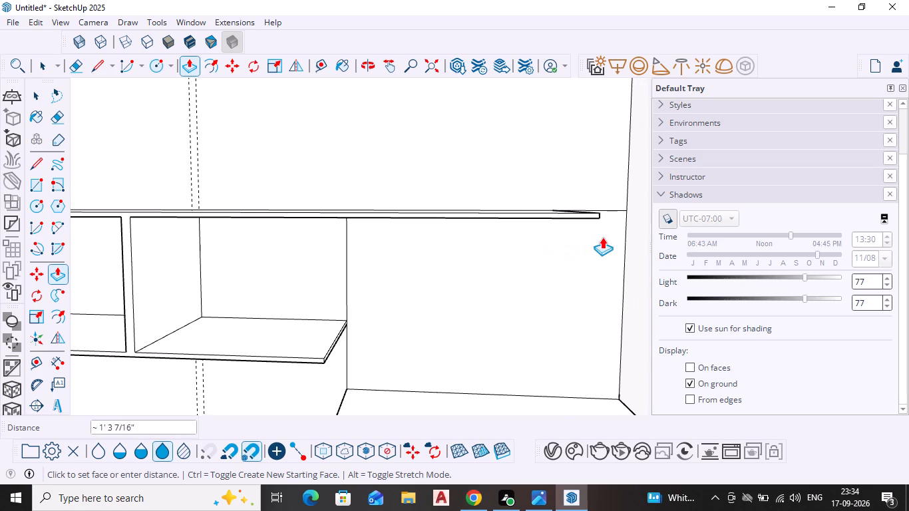
pyautogui.moveTo(602, 237); pyautogui.dragTo(605, 245)
pyautogui.scroll(-14, 605, 237)
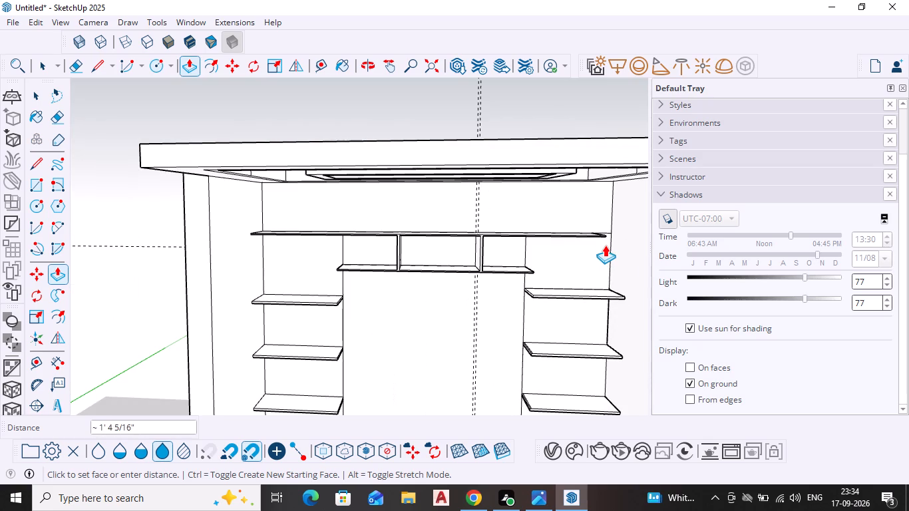
pyautogui.moveTo(605, 245); pyautogui.dragTo(586, 261)
# Extend the top board's right end by about another 1' 1/2" toward the right side wall.
pyautogui.moveTo(605, 245); pyautogui.dragTo(586, 263, button='middle')
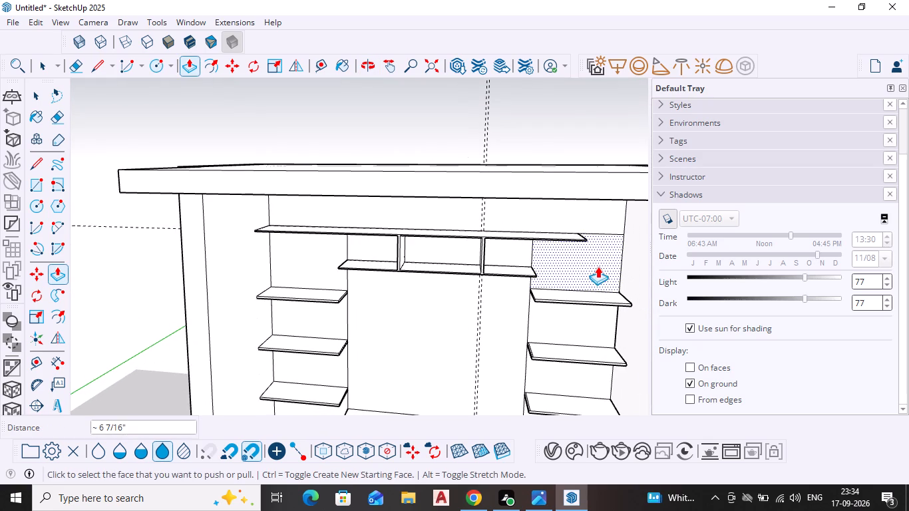
pyautogui.keyDown('shift'); pyautogui.moveTo(607, 252); pyautogui.dragTo(522, 250, button='middle'); pyautogui.keyUp('shift')
pyautogui.scroll(7, 520, 242)
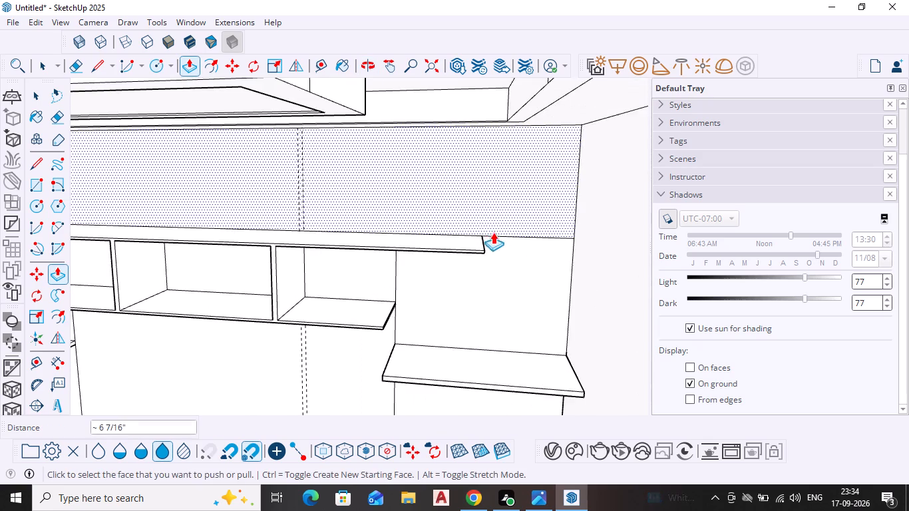
pyautogui.moveTo(493, 232); pyautogui.dragTo(435, 236, button='middle')
pyautogui.scroll(5, 492, 265)
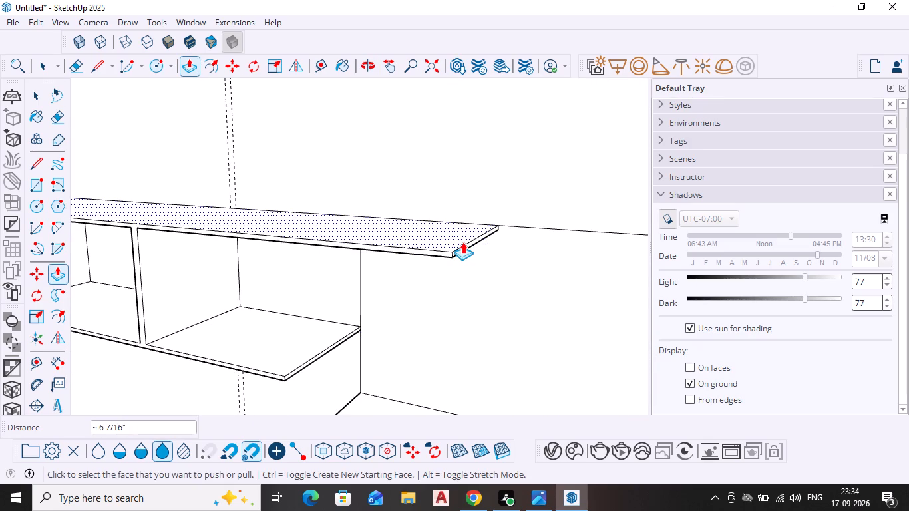
pyautogui.moveTo(466, 248); pyautogui.dragTo(606, 275)
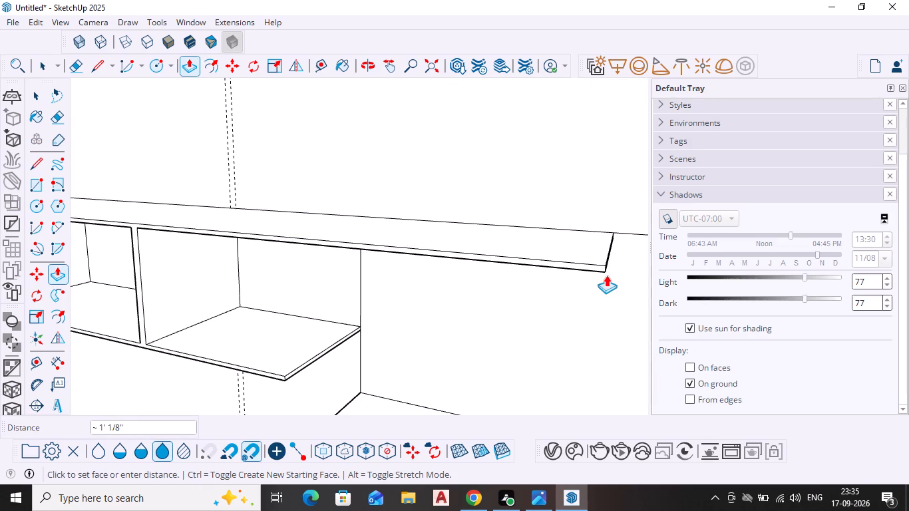
pyautogui.moveTo(606, 275); pyautogui.dragTo(612, 279)
# Push/Pull the top board's right end face about 5 9/16" further to meet the right side wall.
pyautogui.moveTo(592, 273); pyautogui.dragTo(398, 191, button='middle')
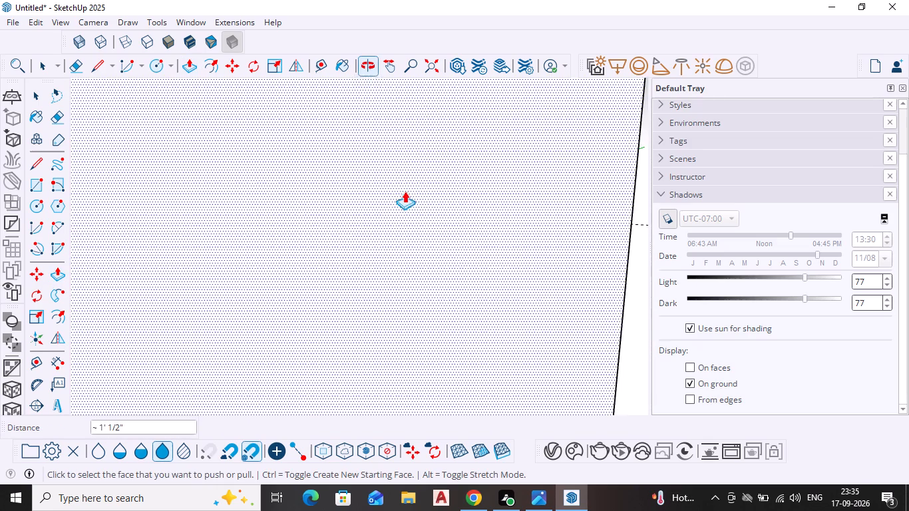
pyautogui.scroll(-7, 415, 190)
pyautogui.click(431, 65)
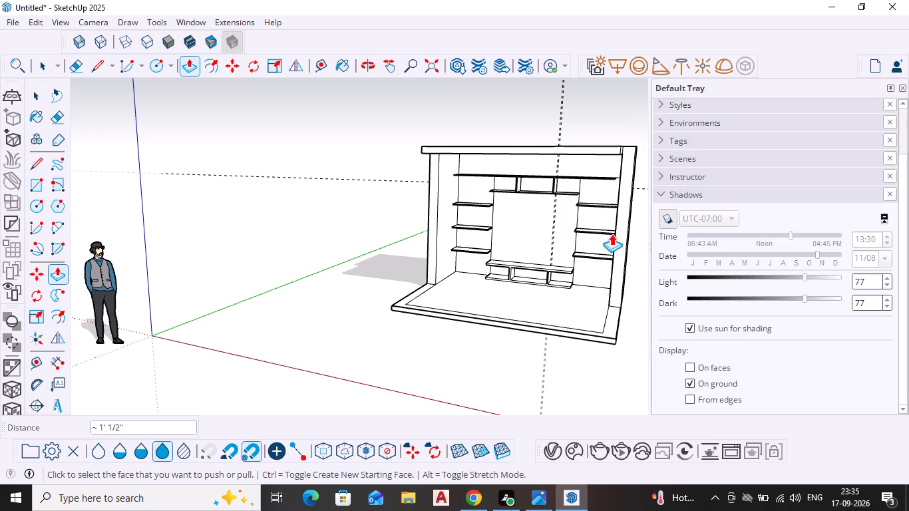
pyautogui.scroll(19, 626, 171)
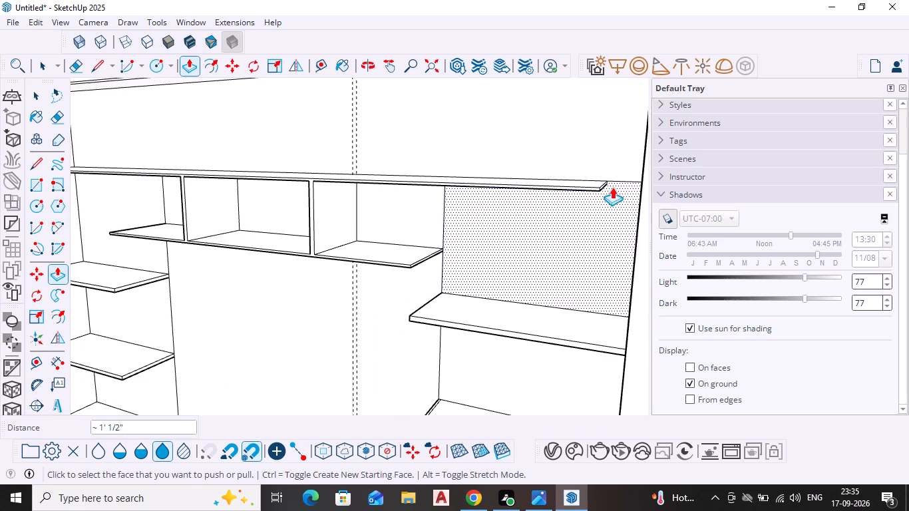
pyautogui.keyDown('shift'); pyautogui.moveTo(613, 192); pyautogui.dragTo(614, 174, button='middle'); pyautogui.keyUp('shift')
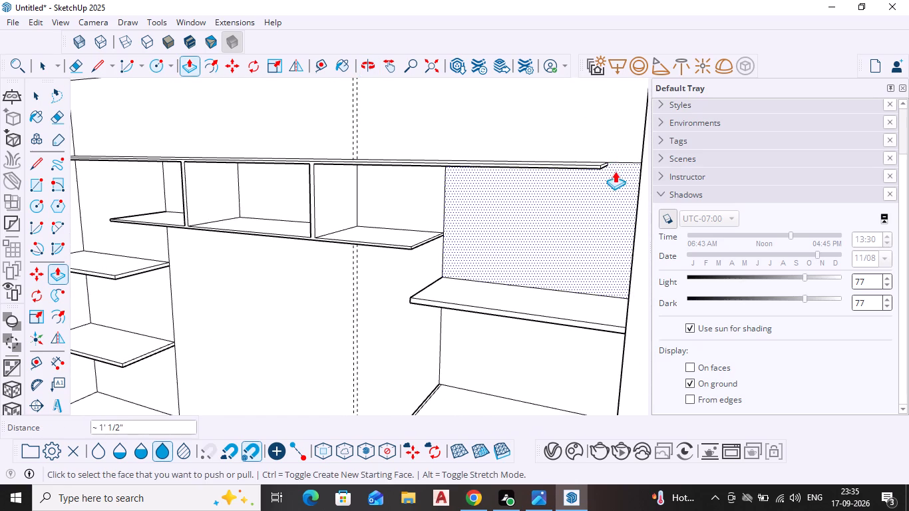
pyautogui.keyDown('shift'); pyautogui.moveTo(602, 166); pyautogui.dragTo(678, 192, button='middle'); pyautogui.keyUp('shift')
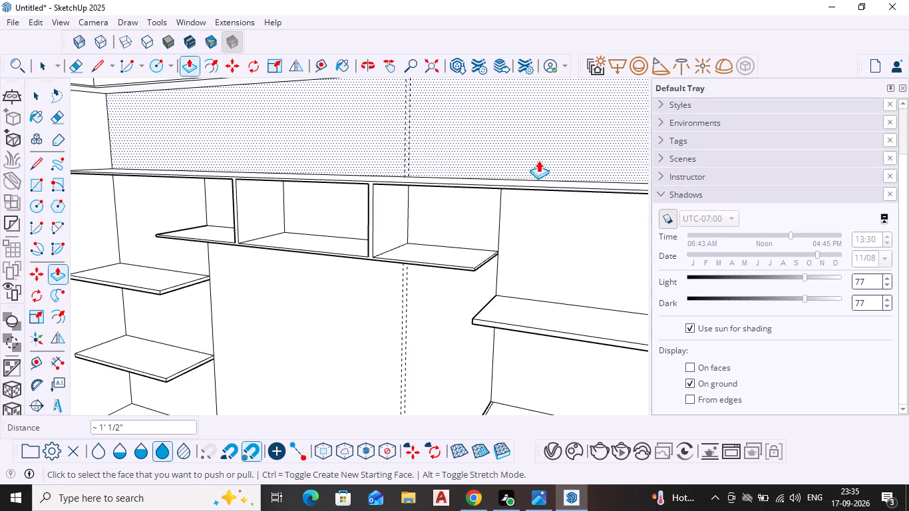
pyautogui.moveTo(537, 160); pyautogui.dragTo(479, 153, button='middle')
pyautogui.moveTo(486, 158); pyautogui.dragTo(643, 172, button='middle')
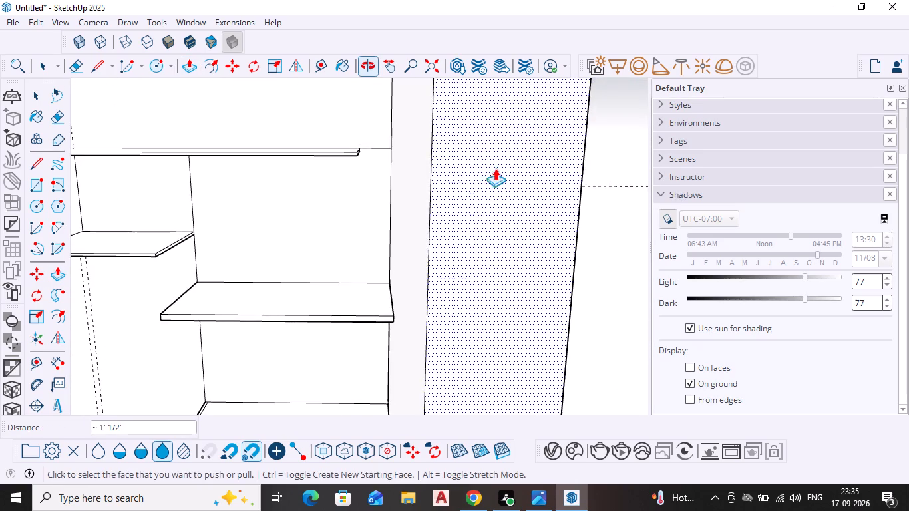
pyautogui.scroll(7, 399, 168)
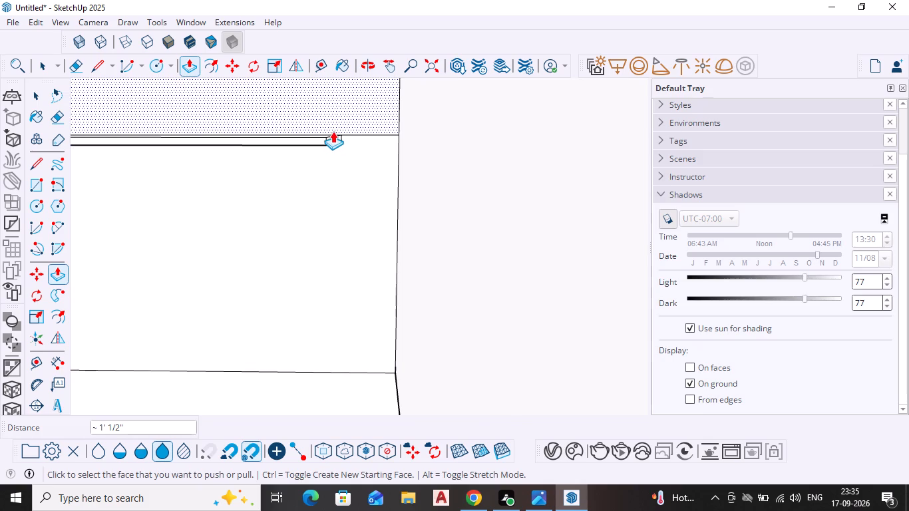
pyautogui.moveTo(335, 138); pyautogui.dragTo(453, 138)
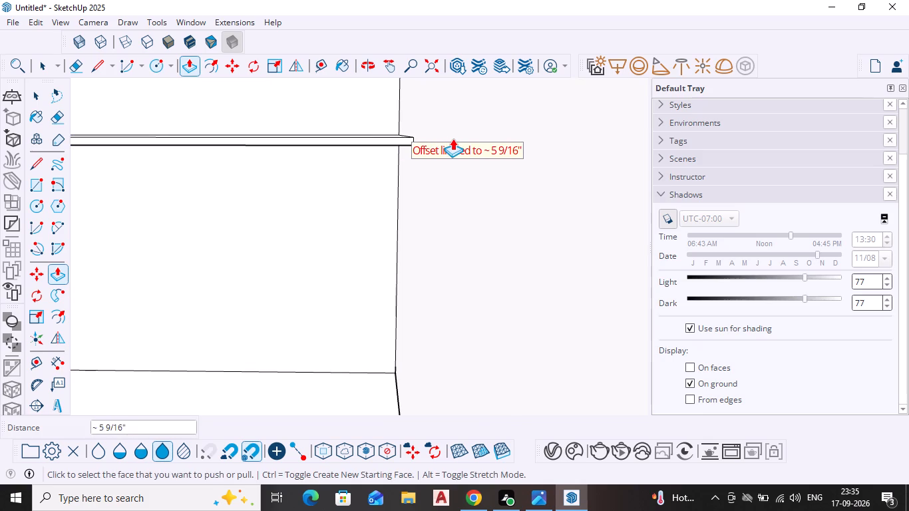
pyautogui.scroll(-20, 452, 150)
pyautogui.scroll(-4, 452, 150)
pyautogui.scroll(-4, 347, 221)
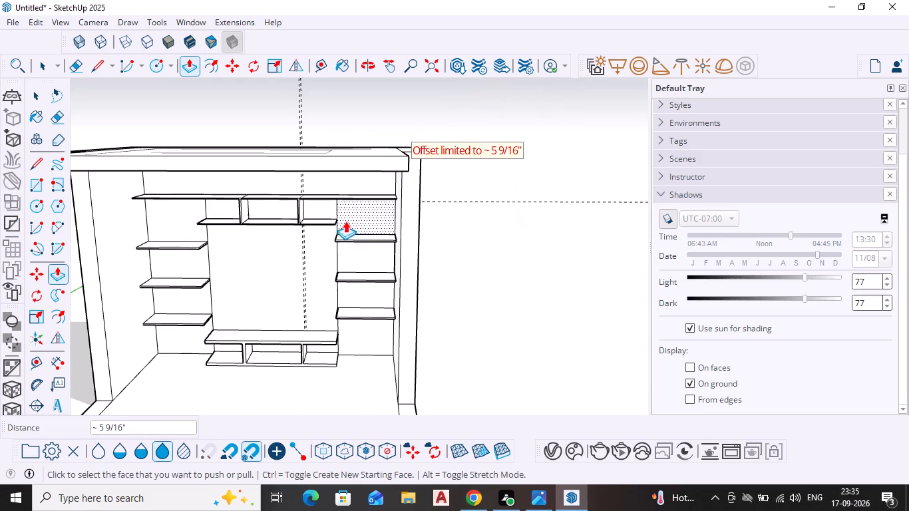
pyautogui.keyDown('shift'); pyautogui.moveTo(315, 222); pyautogui.dragTo(431, 176, button='middle'); pyautogui.keyUp('shift')
pyautogui.scroll(4, 350, 196)
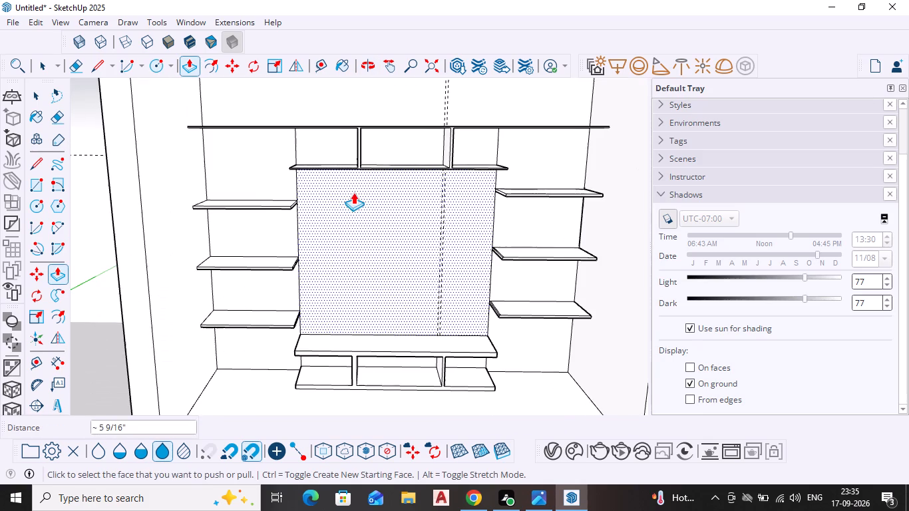
pyautogui.press('space')
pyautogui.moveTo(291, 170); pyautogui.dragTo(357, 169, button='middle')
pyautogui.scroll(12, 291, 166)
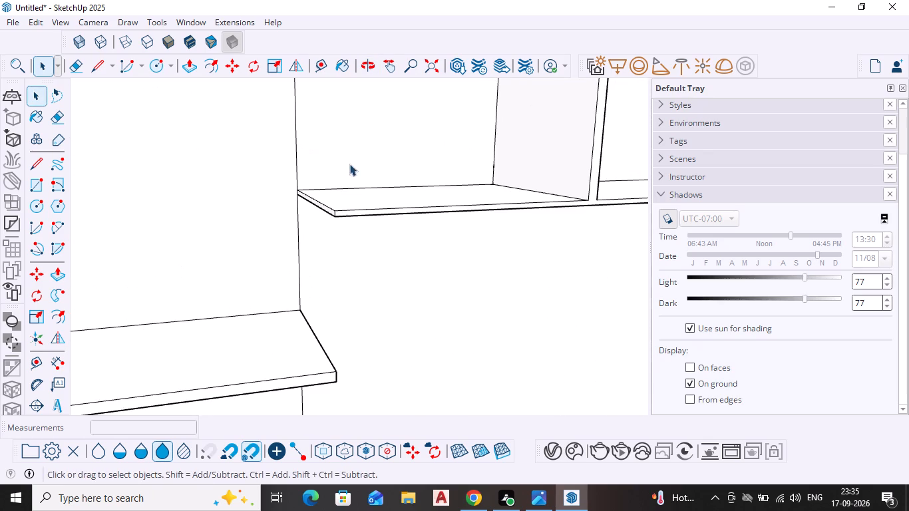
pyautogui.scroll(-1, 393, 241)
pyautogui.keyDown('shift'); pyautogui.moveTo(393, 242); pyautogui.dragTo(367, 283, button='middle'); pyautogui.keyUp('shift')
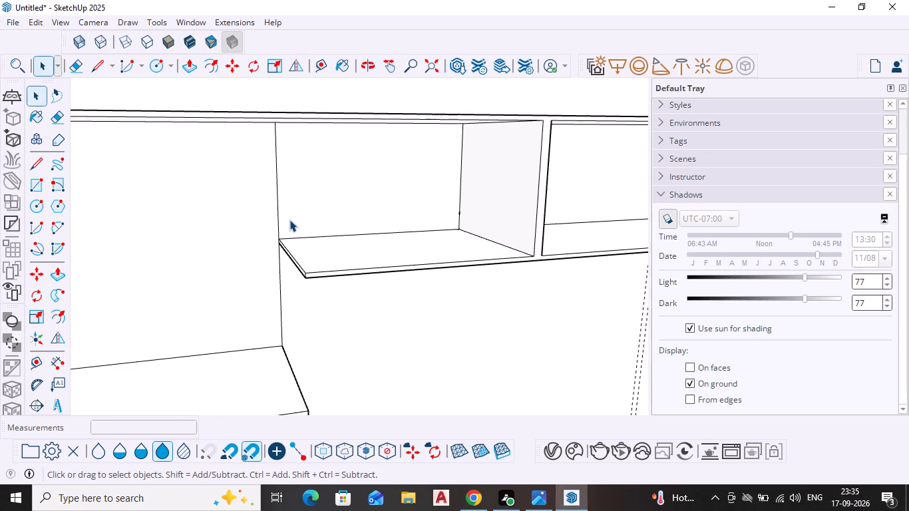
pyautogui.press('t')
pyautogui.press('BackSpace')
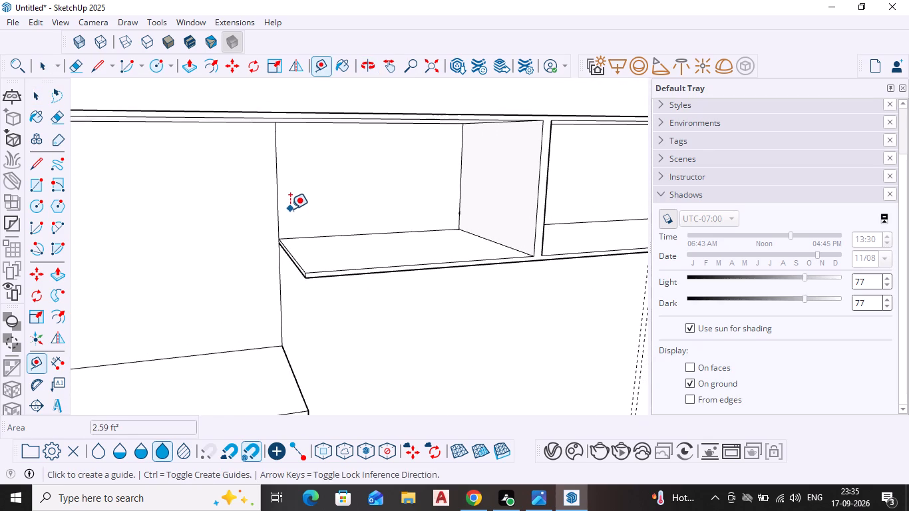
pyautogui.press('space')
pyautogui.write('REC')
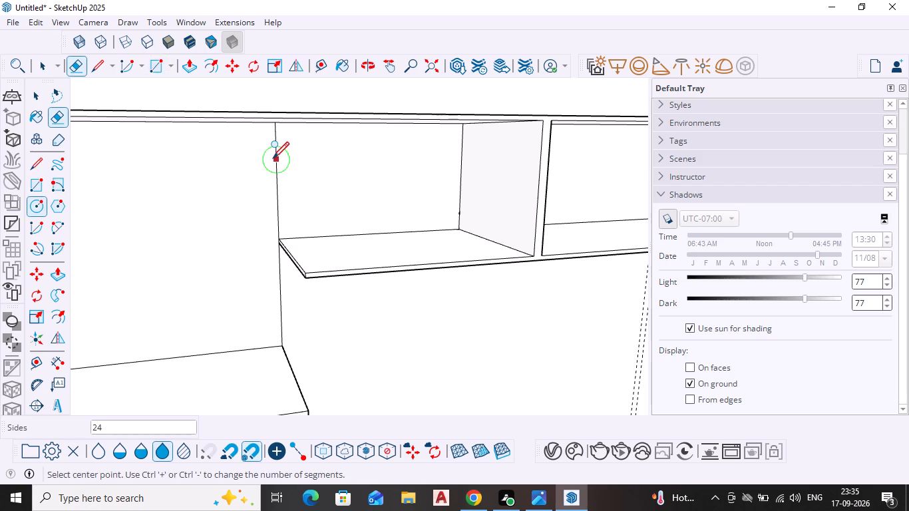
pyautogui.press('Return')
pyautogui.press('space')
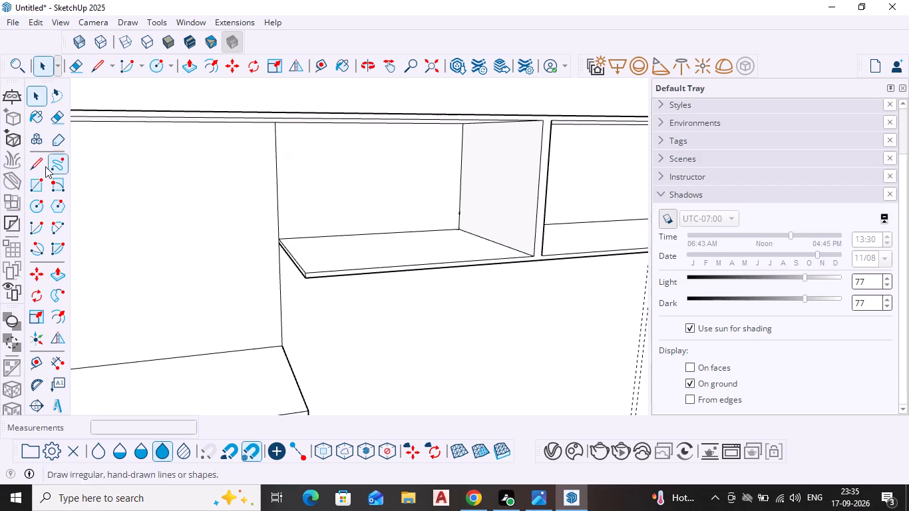
# Draw a rectangle about 1' 3 1/8" by 1' 6" to close the upper unit's open left end.
pyautogui.click(41, 183)
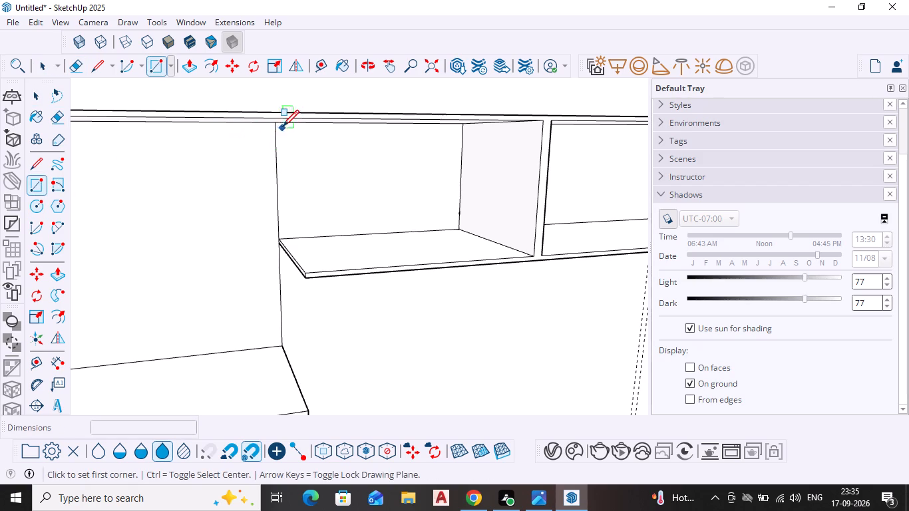
pyautogui.moveTo(272, 138); pyautogui.dragTo(270, 96, button='middle')
pyautogui.click(281, 133)
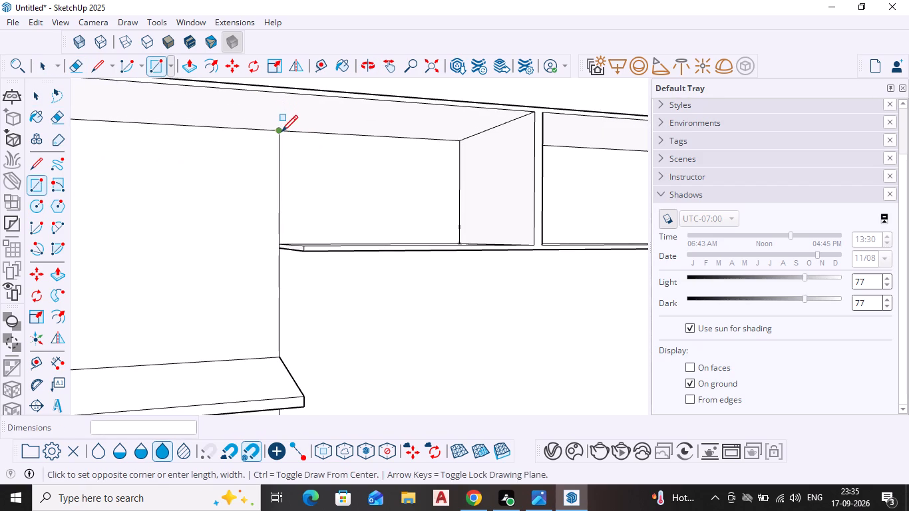
pyautogui.scroll(2, 281, 249)
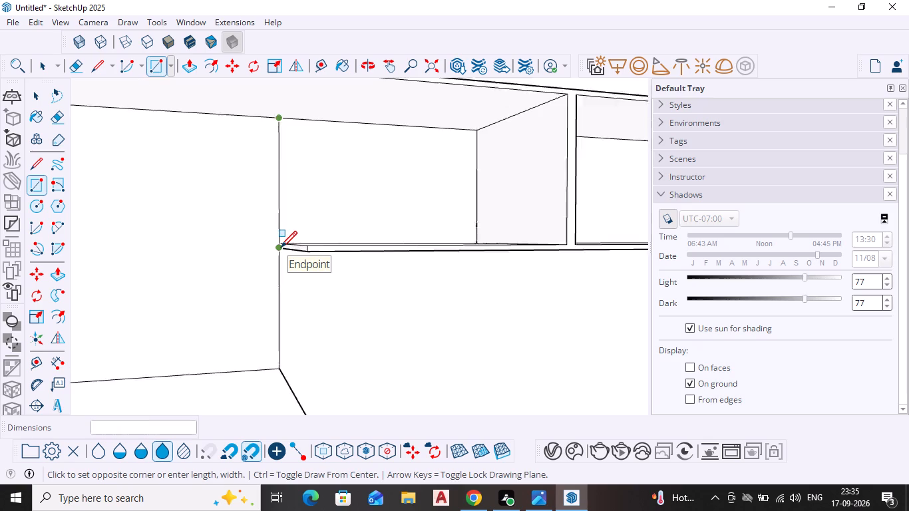
pyautogui.scroll(2, 281, 249)
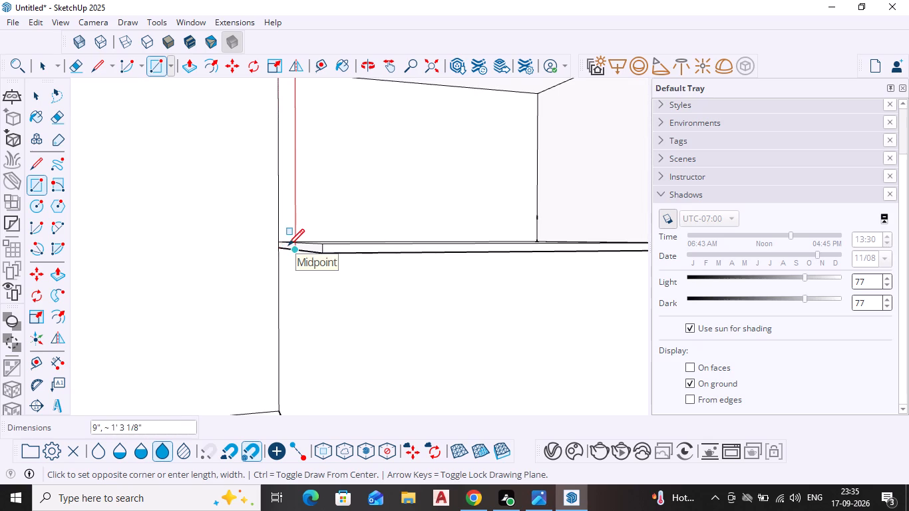
pyautogui.click(323, 253)
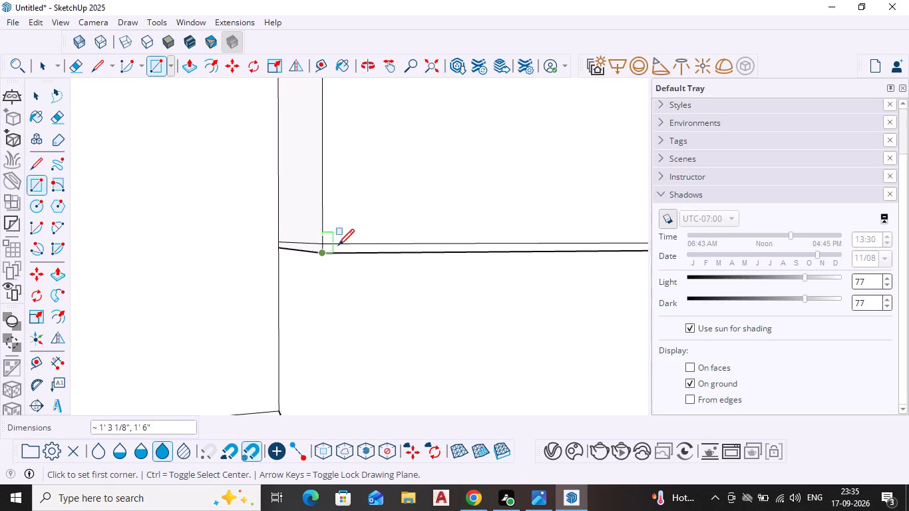
# Draw a rectangle about 2' 9 1/4" by 1' 2 5/8" across the front opening of the upper unit's middle bay.
pyautogui.scroll(-1, 415, 220)
pyautogui.moveTo(415, 220); pyautogui.dragTo(321, 271, button='middle')
pyautogui.scroll(-9, 369, 259)
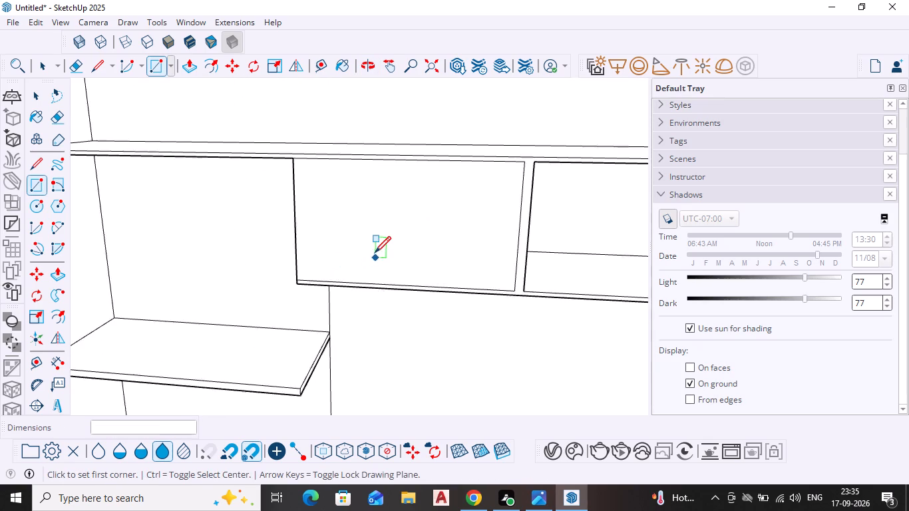
pyautogui.scroll(-5, 375, 254)
pyautogui.moveTo(387, 260); pyautogui.dragTo(490, 244, button='middle')
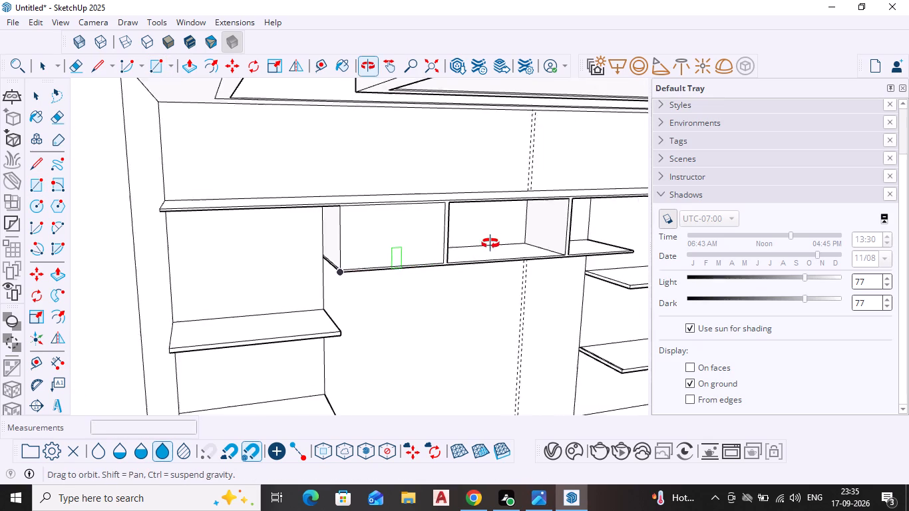
pyautogui.moveTo(490, 244); pyautogui.dragTo(416, 260, button='middle')
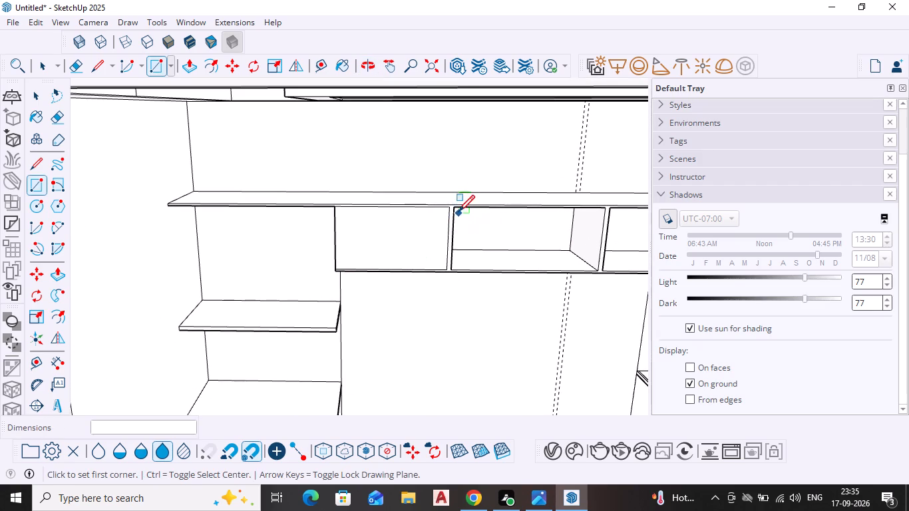
pyautogui.click(456, 210)
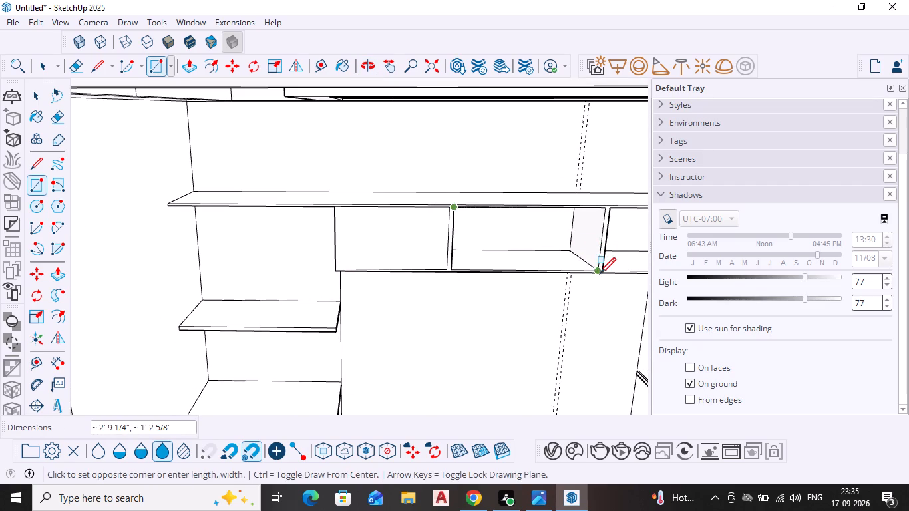
pyautogui.click(600, 275)
# Draw a rectangle across the front opening of the upper unit's right bay, from its top inner corner to the bottom board's outer end.
pyautogui.scroll(-5, 568, 290)
pyautogui.moveTo(566, 295); pyautogui.dragTo(450, 257, button='middle')
pyautogui.scroll(3, 504, 221)
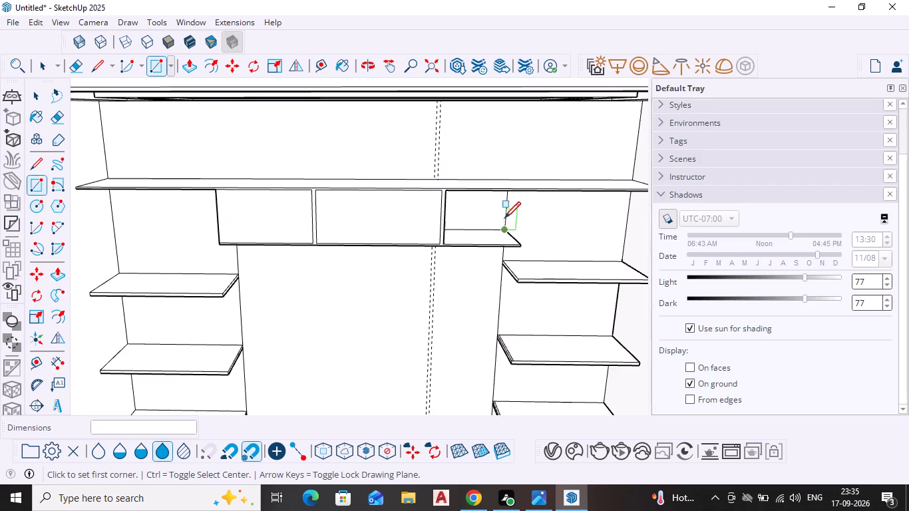
pyautogui.click(447, 196)
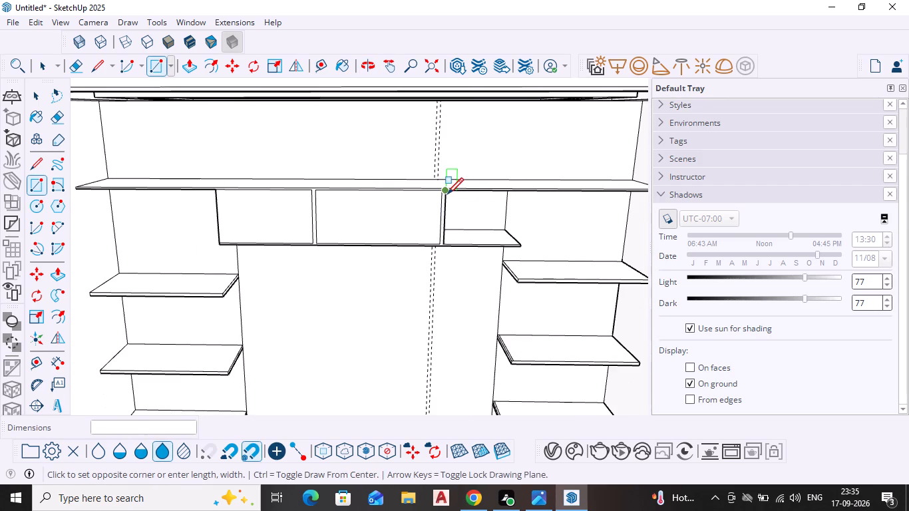
pyautogui.click(515, 242)
# Draw a rectangle about 1' 6" by 1' 3 1/8" to close the upper unit's open right end.
pyautogui.scroll(-1, 530, 272)
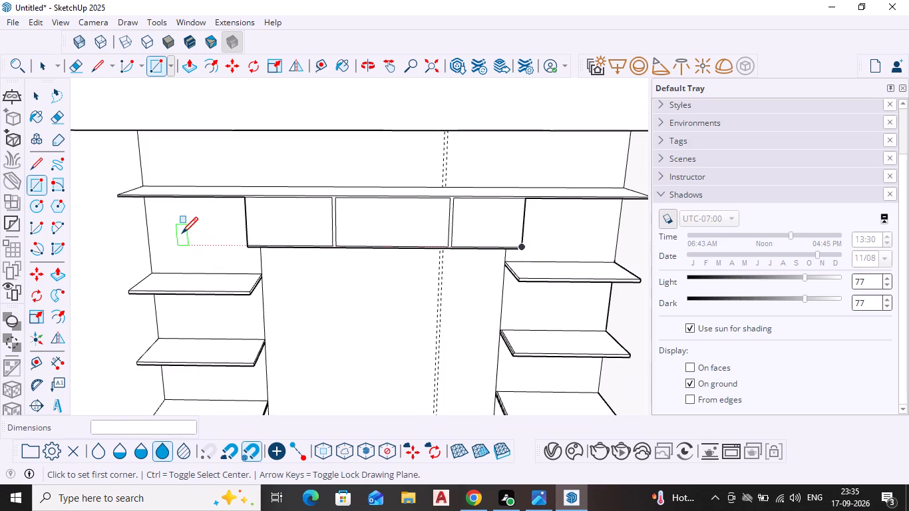
pyautogui.moveTo(565, 292); pyautogui.dragTo(397, 274, button='middle')
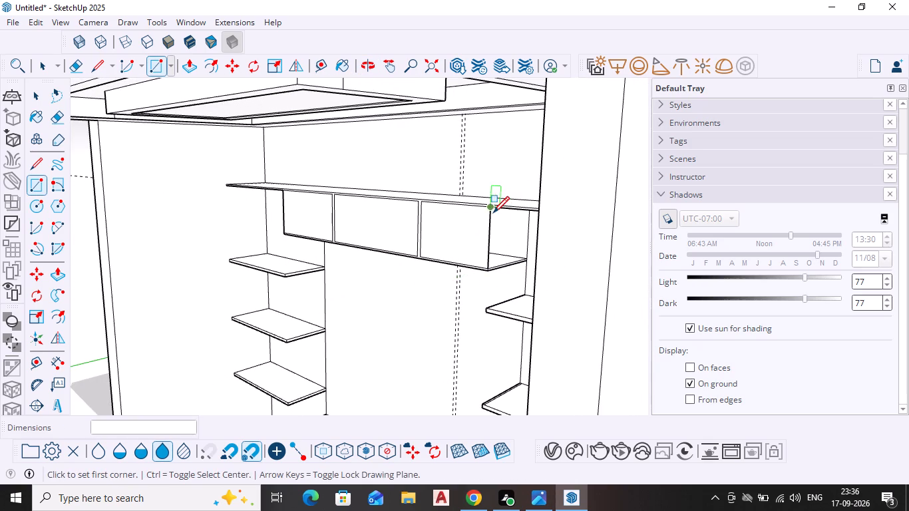
pyautogui.moveTo(516, 263); pyautogui.dragTo(518, 212, button='middle')
pyautogui.scroll(10, 518, 212)
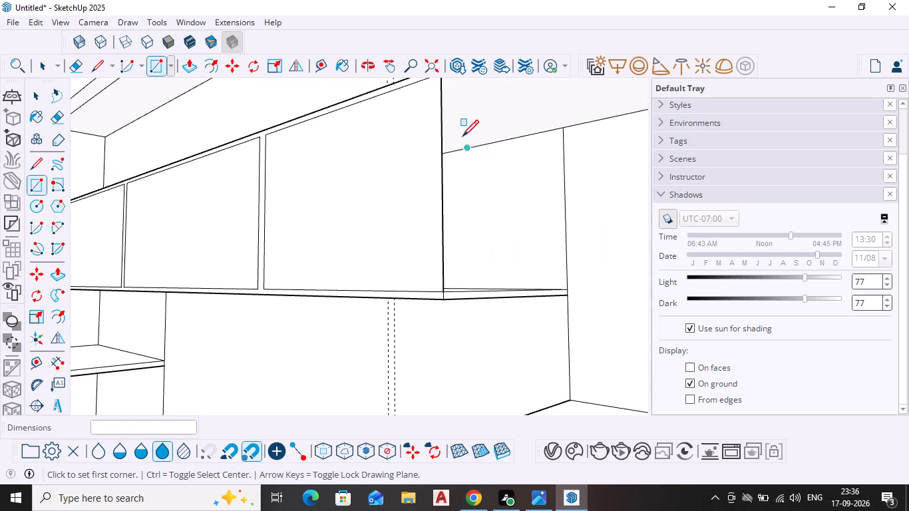
pyautogui.scroll(-3, 463, 149)
pyautogui.scroll(1, 461, 150)
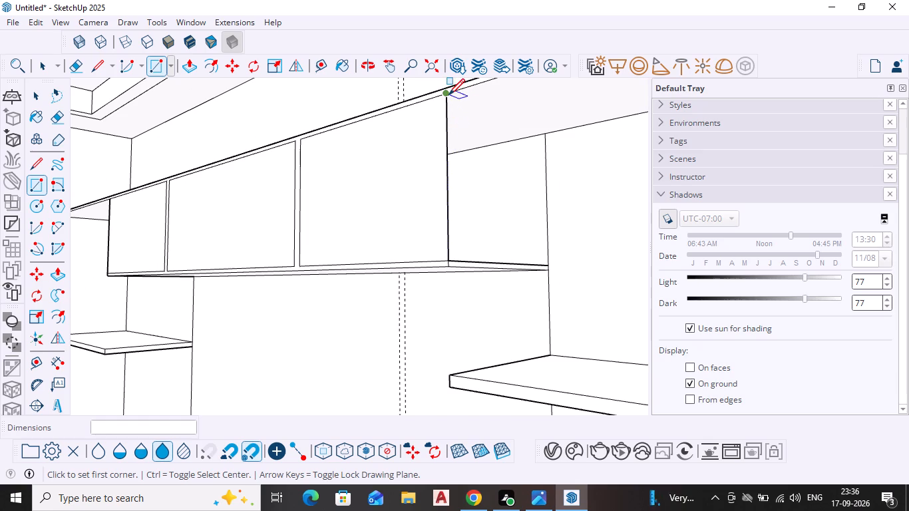
pyautogui.moveTo(449, 96); pyautogui.dragTo(449, 124)
pyautogui.click(549, 268)
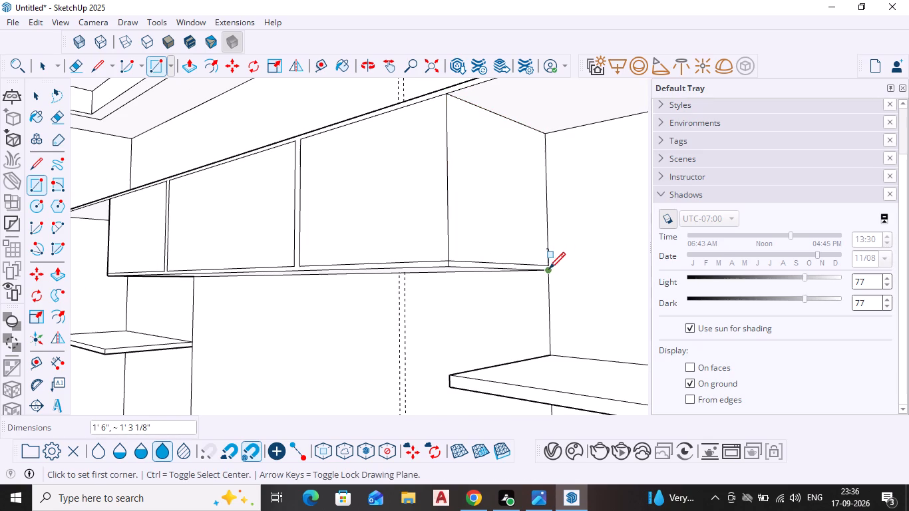
pyautogui.scroll(-6, 389, 311)
pyautogui.moveTo(285, 305); pyautogui.dragTo(423, 321, button='middle')
pyautogui.scroll(-1, 286, 305)
pyautogui.press('Escape')
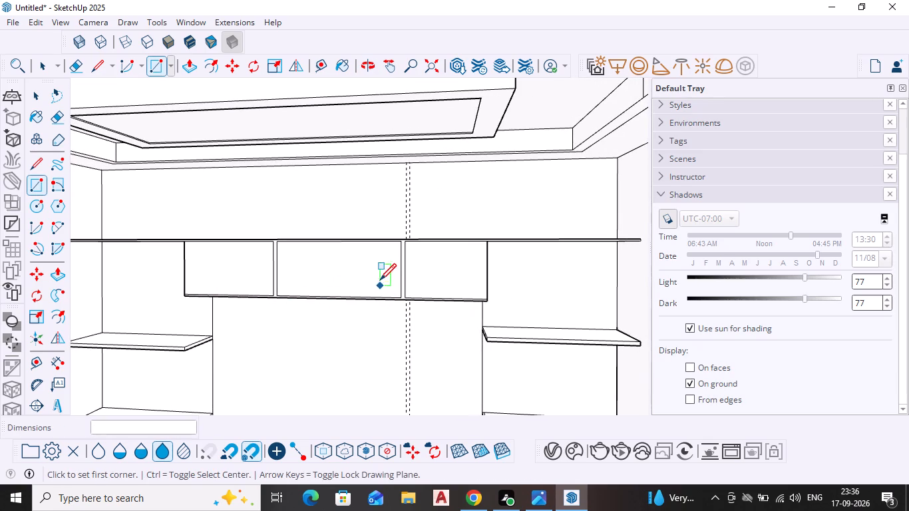
pyautogui.press('space')
# Browse the Solid Colors materials, and switch the material library to Glass.
pyautogui.scroll(-4, 760, 329)
pyautogui.scroll(3, 700, 183)
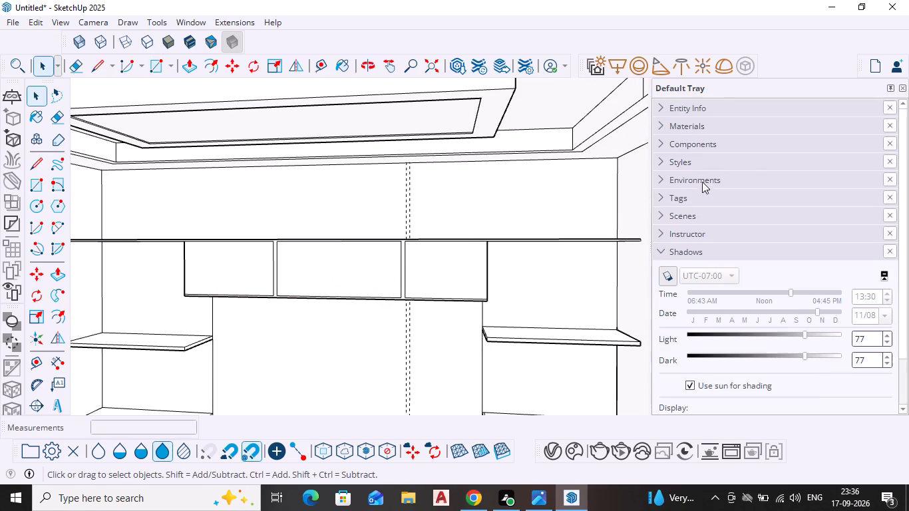
pyautogui.scroll(7, 702, 182)
pyautogui.click(682, 129)
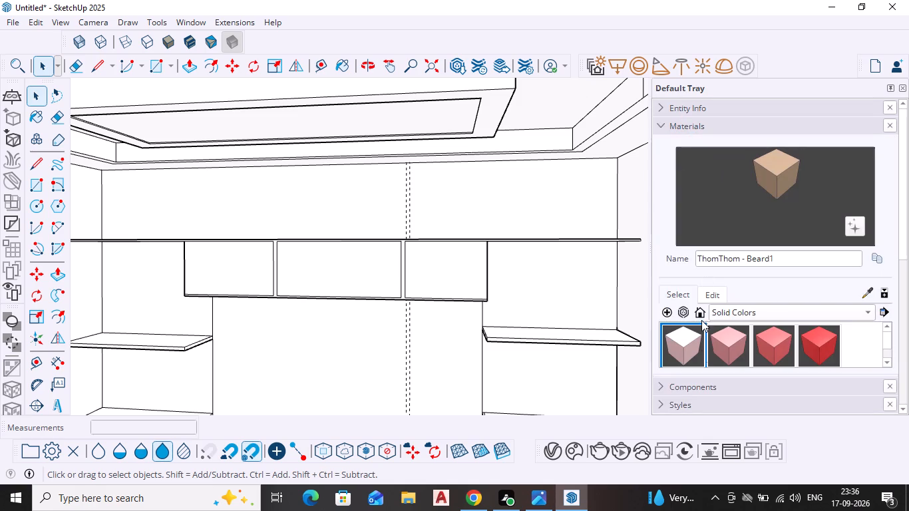
pyautogui.scroll(-15, 701, 353)
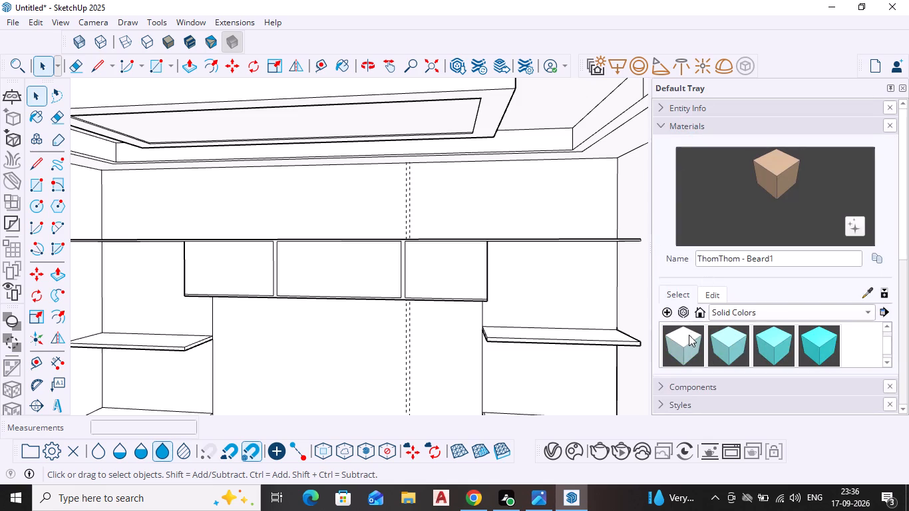
pyautogui.scroll(-17, 696, 330)
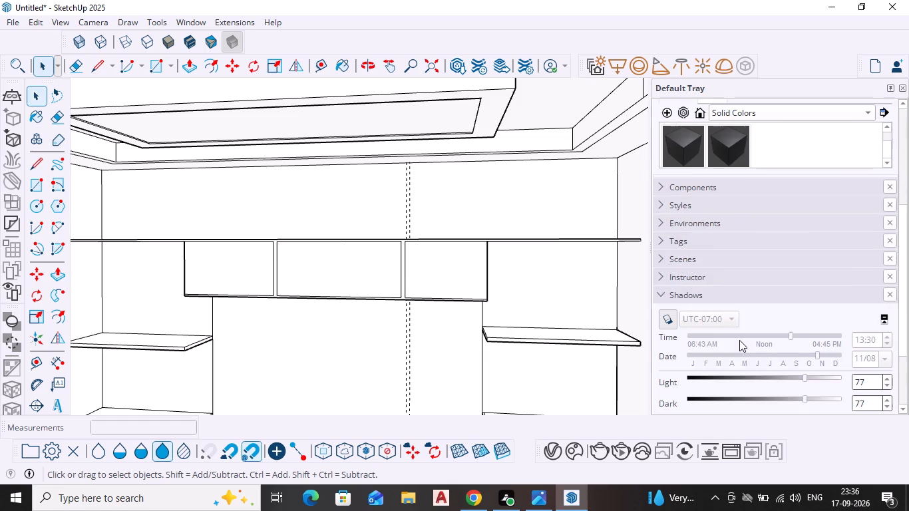
pyautogui.scroll(5, 744, 254)
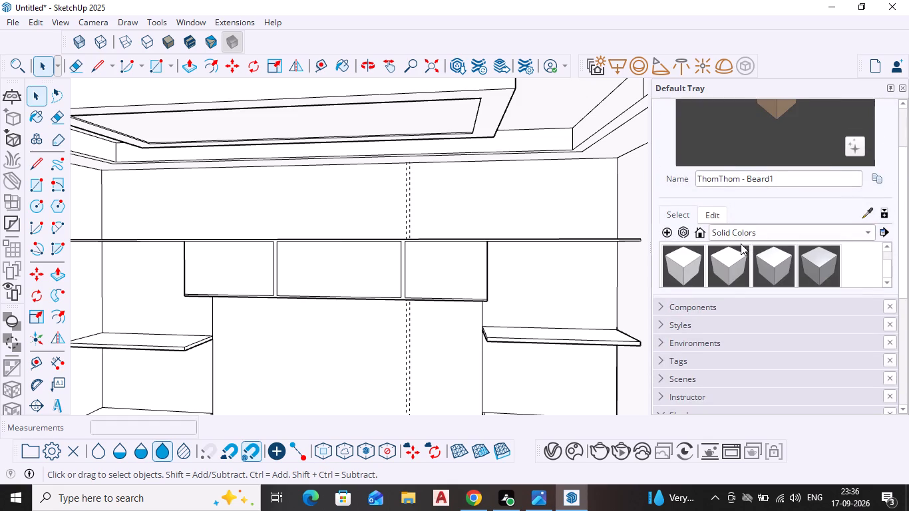
pyautogui.click(744, 234)
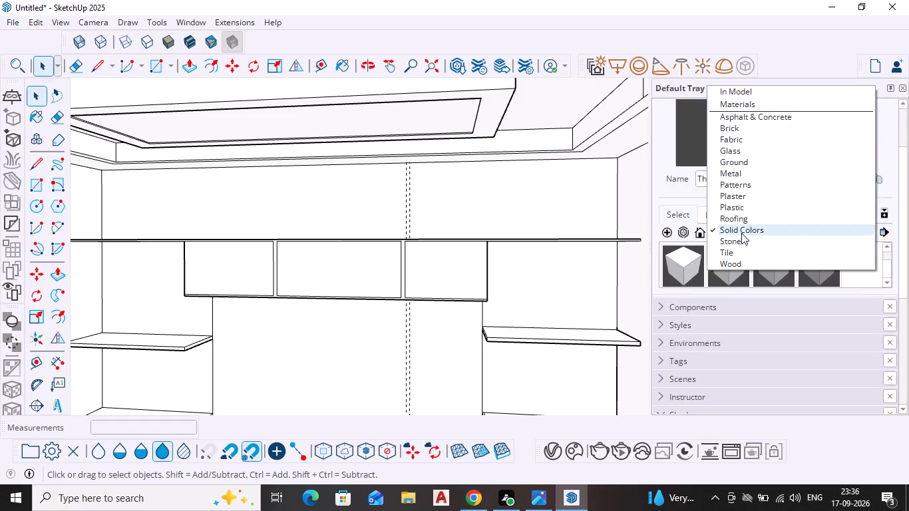
pyautogui.scroll(2, 730, 191)
pyautogui.click(736, 152)
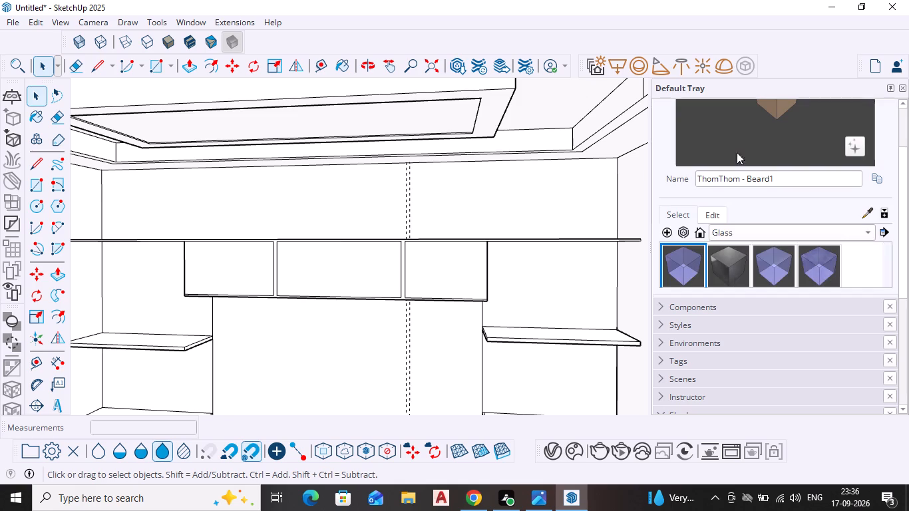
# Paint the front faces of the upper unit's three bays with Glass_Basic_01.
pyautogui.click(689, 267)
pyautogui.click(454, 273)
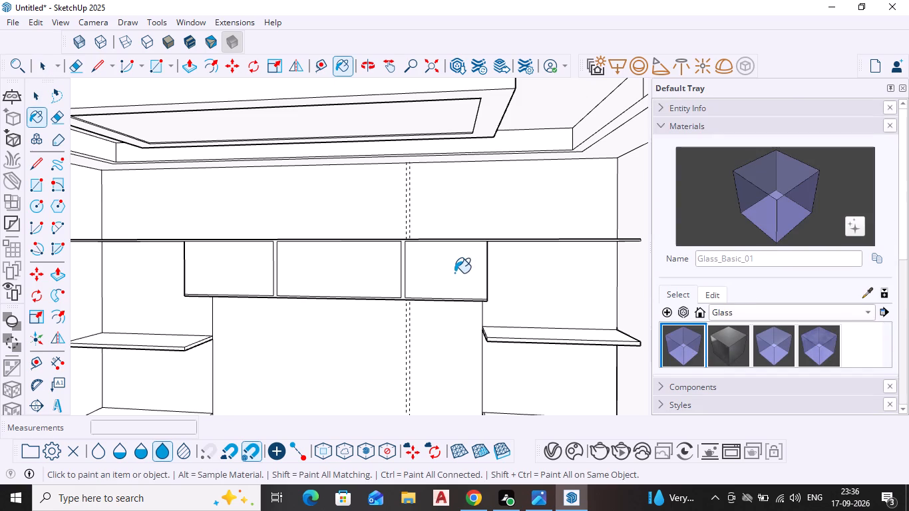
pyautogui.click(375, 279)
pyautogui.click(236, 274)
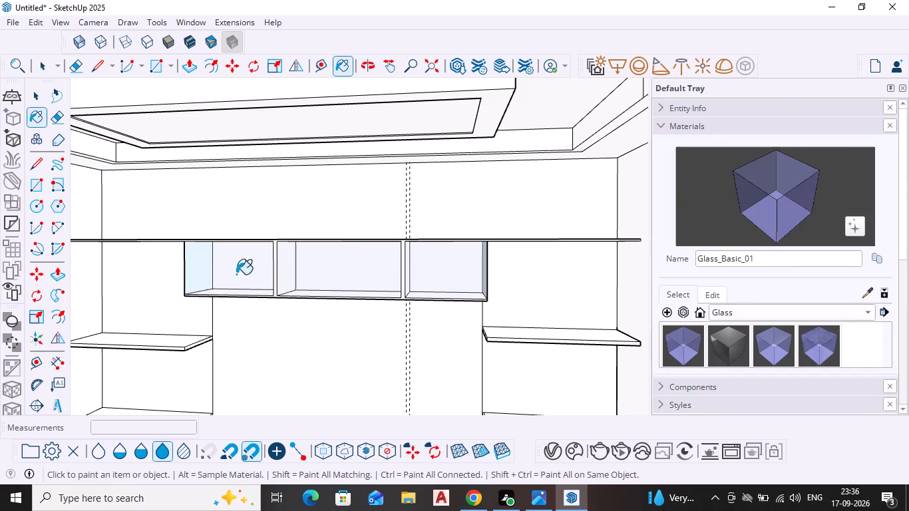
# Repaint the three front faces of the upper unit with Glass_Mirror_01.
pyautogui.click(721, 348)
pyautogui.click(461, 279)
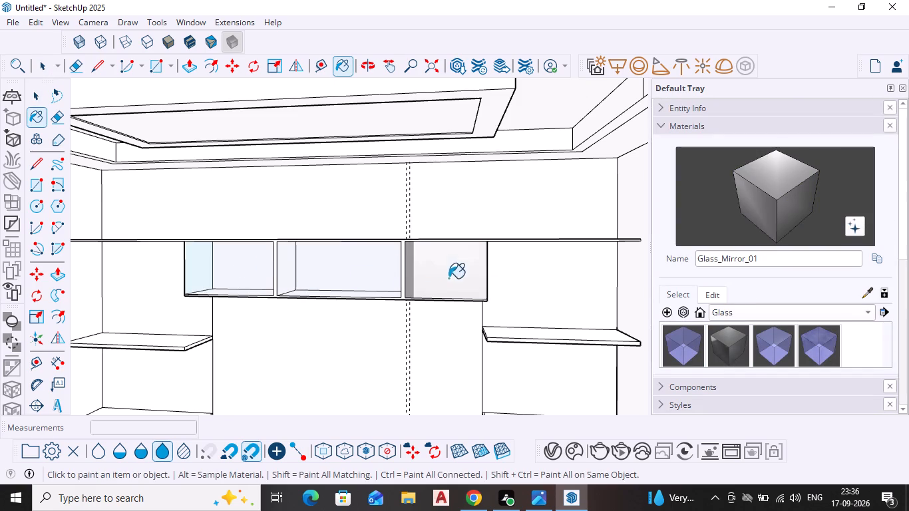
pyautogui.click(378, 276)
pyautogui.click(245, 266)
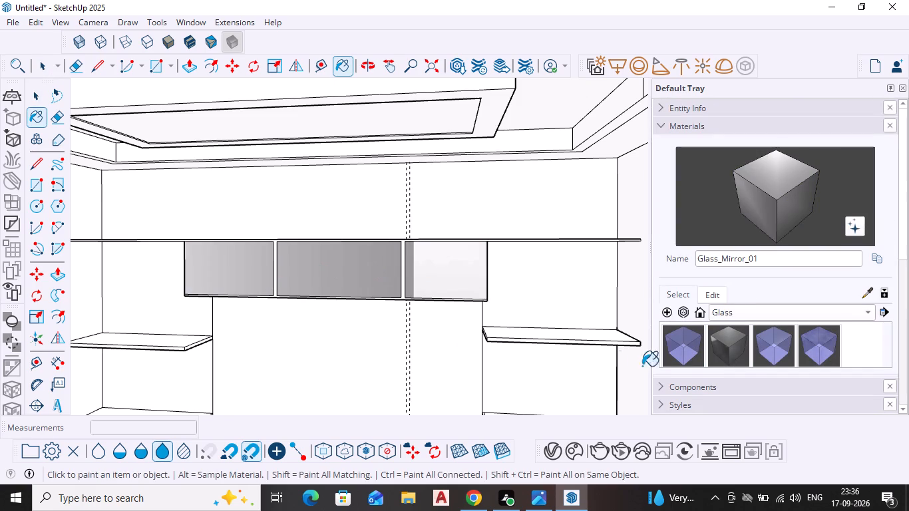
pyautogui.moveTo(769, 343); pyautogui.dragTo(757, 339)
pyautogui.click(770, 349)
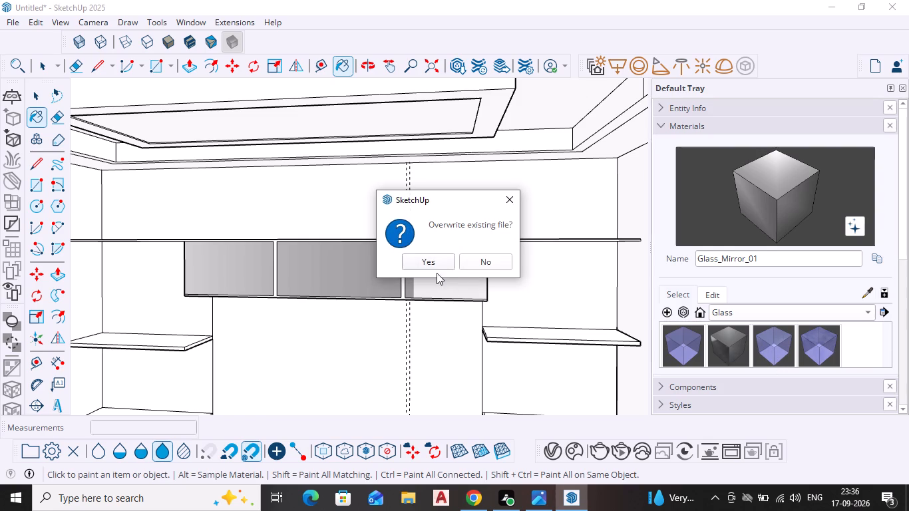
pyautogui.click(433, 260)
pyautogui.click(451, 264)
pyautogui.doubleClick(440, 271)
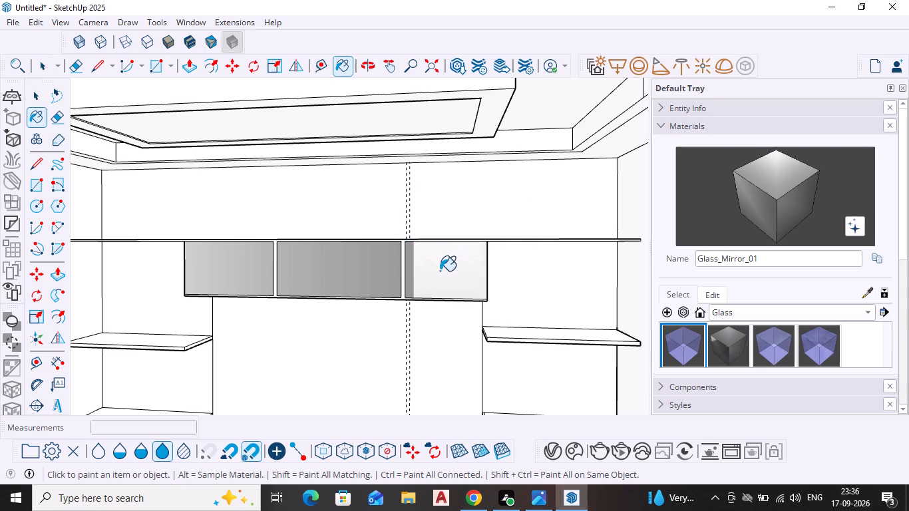
# Apply the Glass_Safety_01 material to the front faces of the upper unit's three bays.
pyautogui.doubleClick(771, 348)
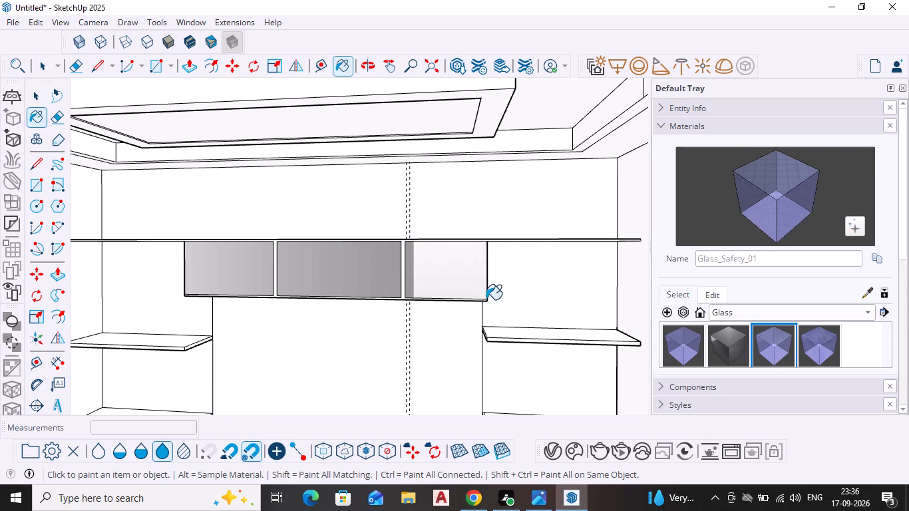
pyautogui.click(454, 289)
pyautogui.scroll(-3, 449, 303)
pyautogui.middleClick(446, 309)
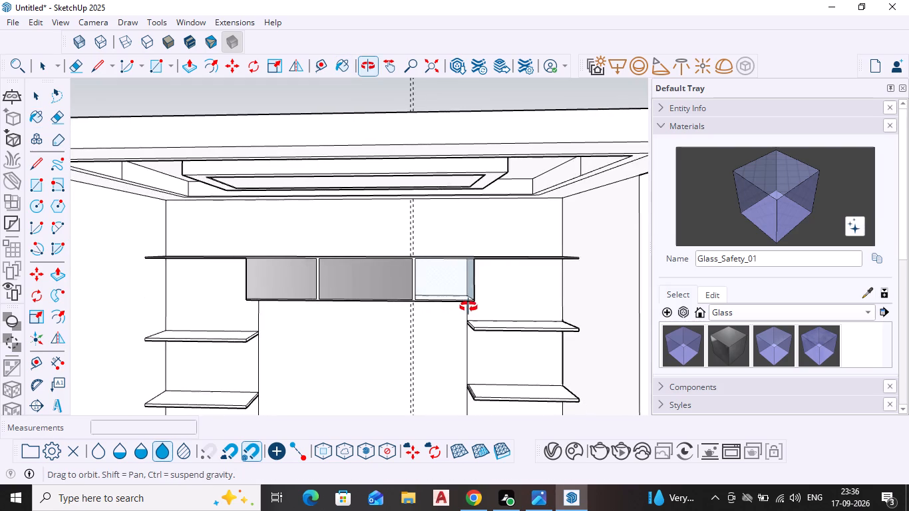
pyautogui.click(393, 290)
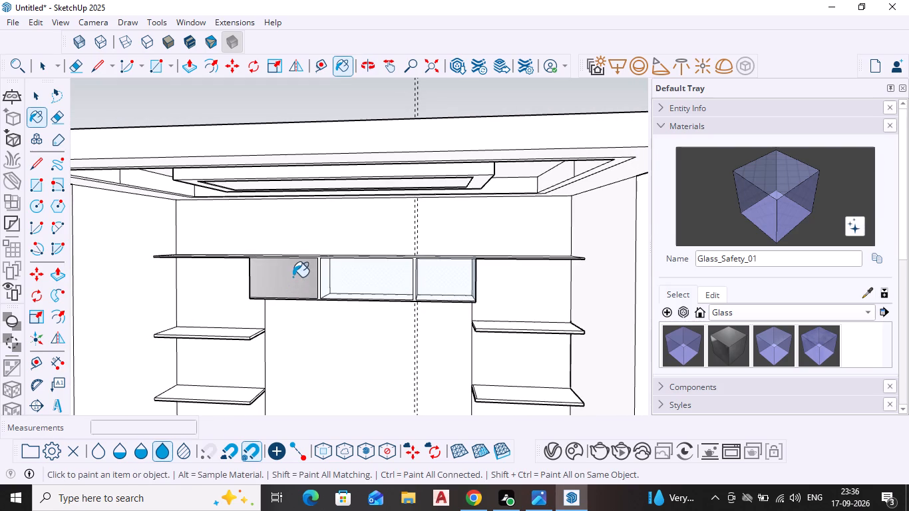
pyautogui.click(293, 277)
# Create a new Generic material in the V-Ray Asset Editor.
pyautogui.moveTo(425, 345); pyautogui.dragTo(462, 344, button='middle')
pyautogui.click(869, 311)
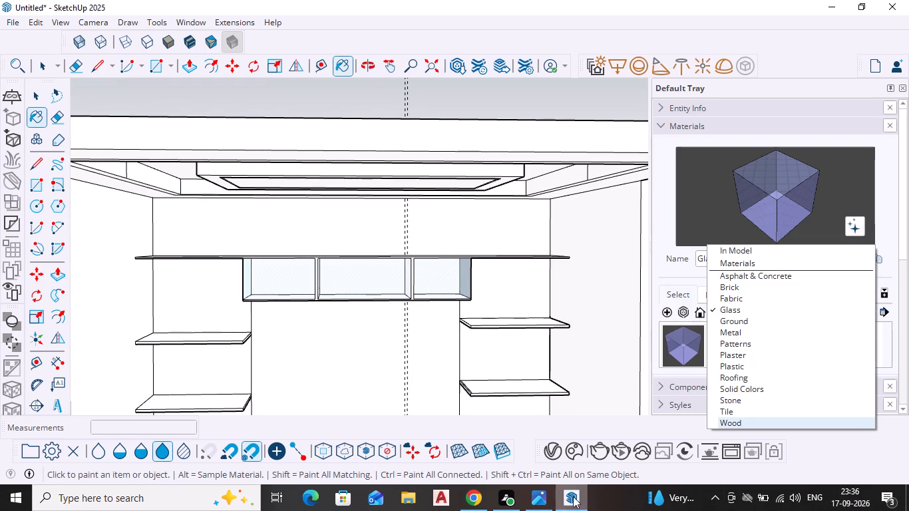
pyautogui.click(554, 450)
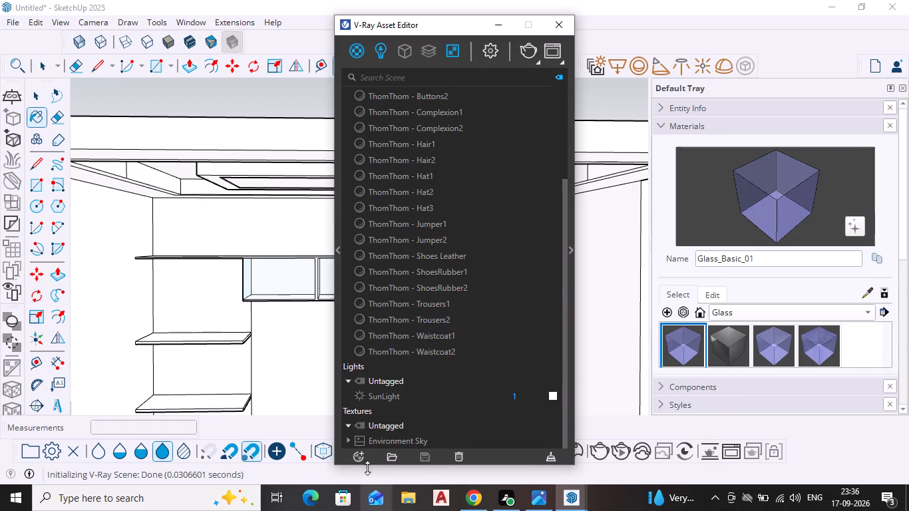
pyautogui.scroll(-3, 387, 416)
pyautogui.scroll(3, 389, 414)
pyautogui.click(357, 453)
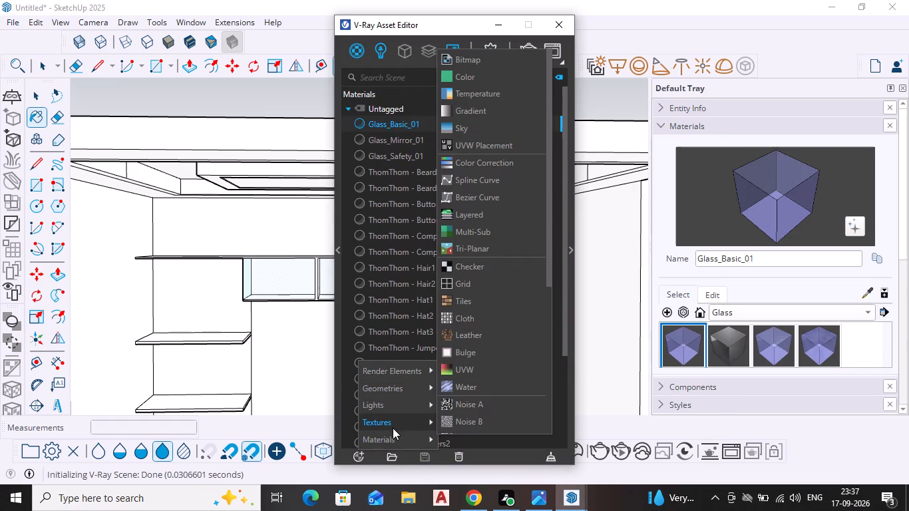
pyautogui.click(393, 438)
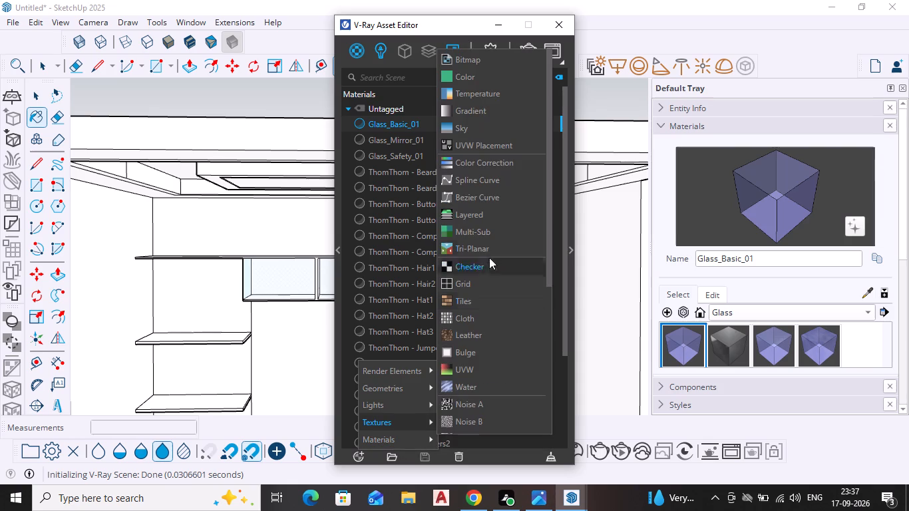
pyautogui.click(421, 440)
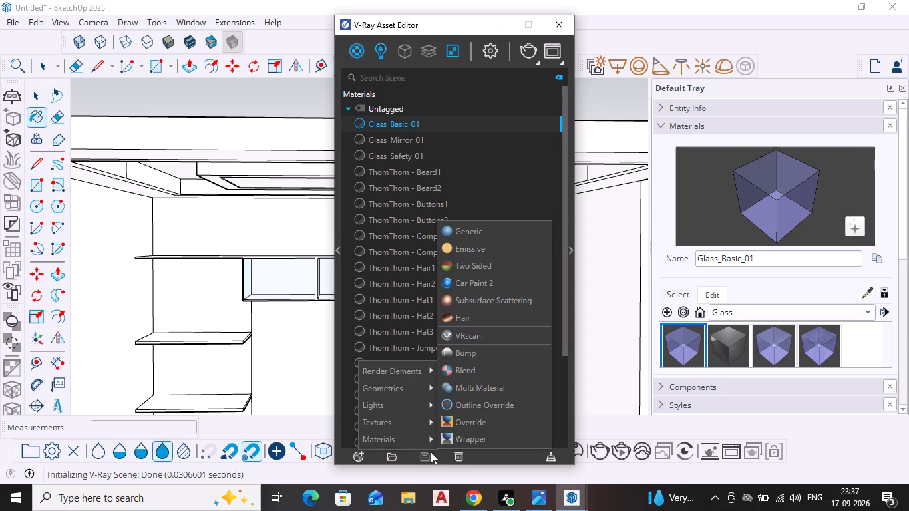
pyautogui.click(430, 442)
pyautogui.click(486, 237)
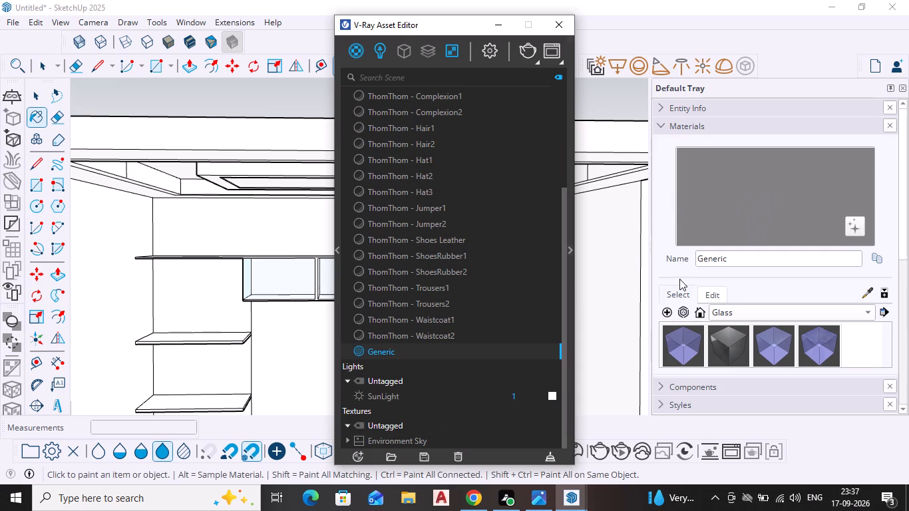
# Set the Generic material's diffuse color to the saved olive swatch (R 0.546, G 0.518, B 0.279) and close the Asset Editor.
pyautogui.click(571, 263)
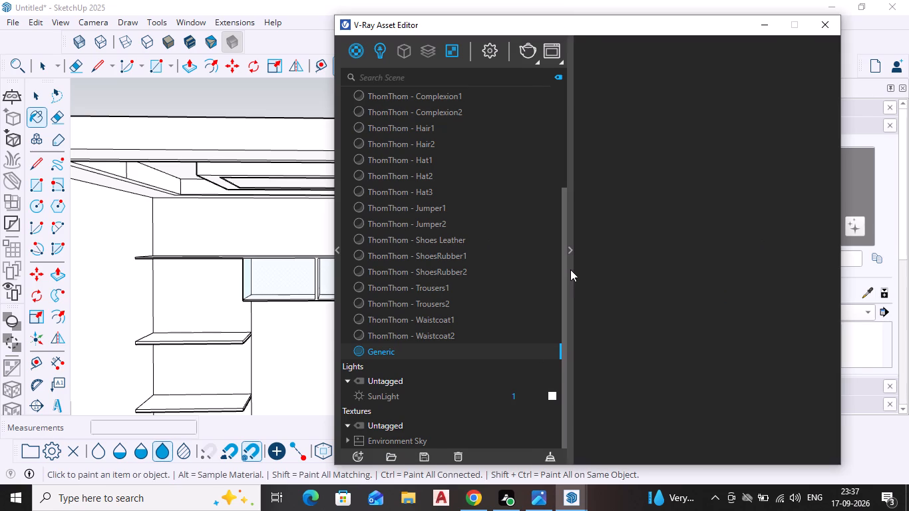
pyautogui.click(678, 273)
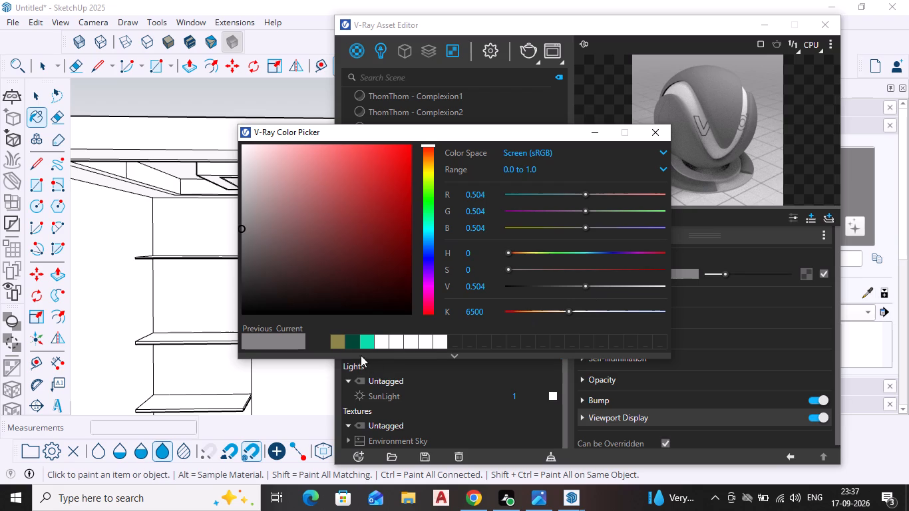
pyautogui.click(337, 346)
pyautogui.click(655, 134)
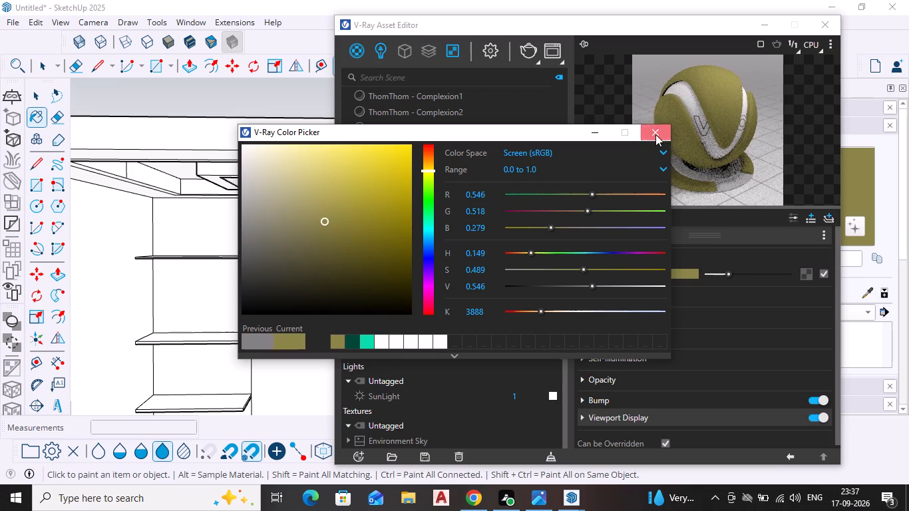
pyautogui.click(828, 27)
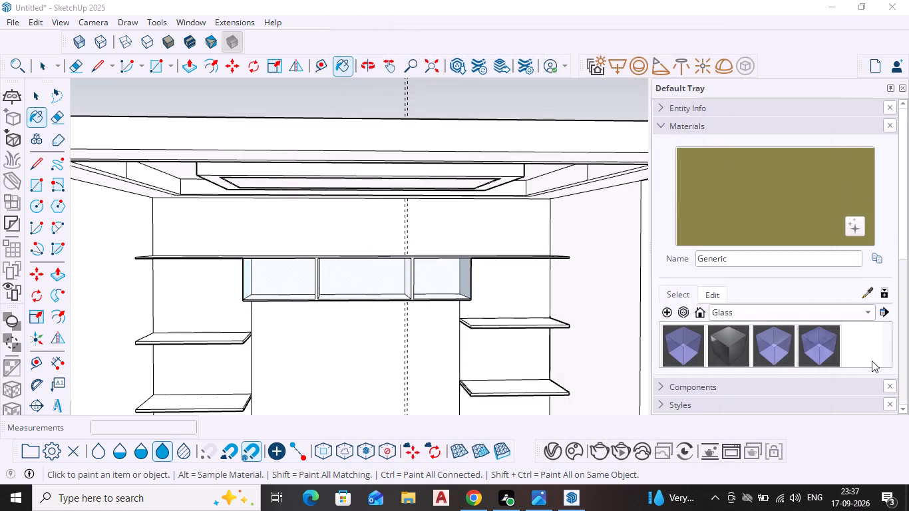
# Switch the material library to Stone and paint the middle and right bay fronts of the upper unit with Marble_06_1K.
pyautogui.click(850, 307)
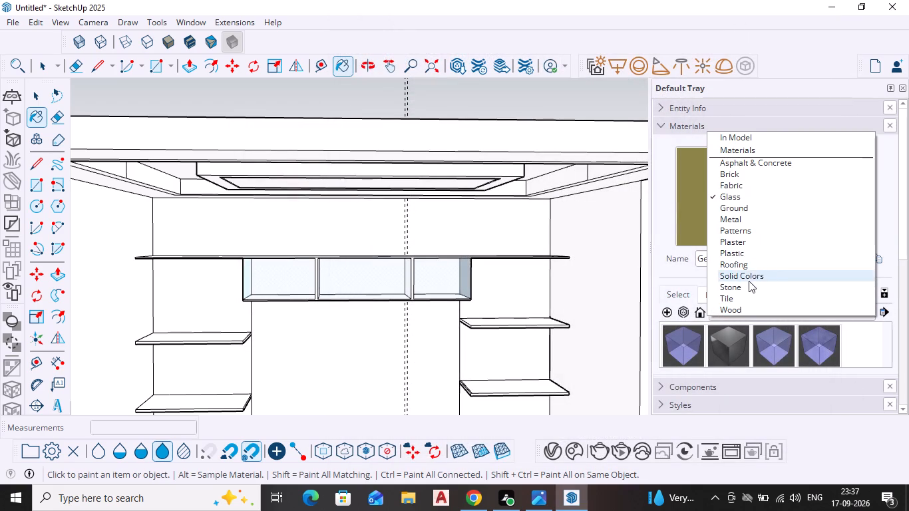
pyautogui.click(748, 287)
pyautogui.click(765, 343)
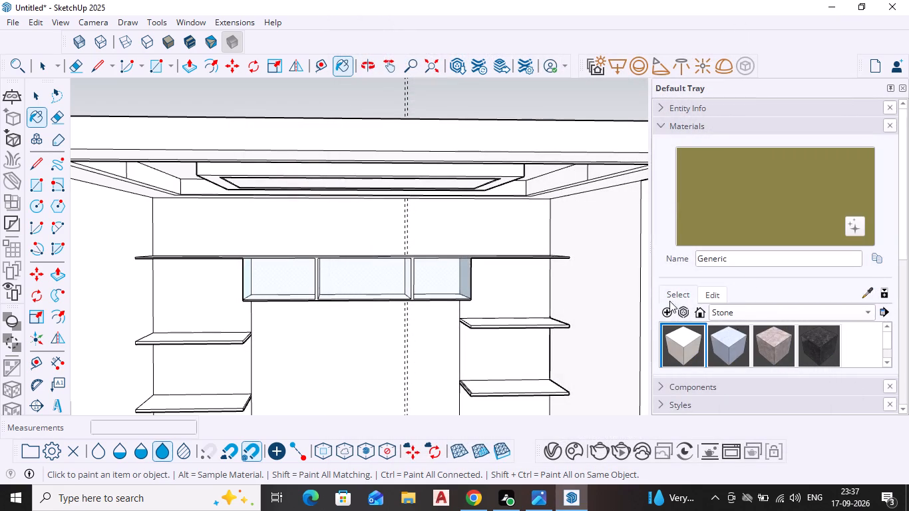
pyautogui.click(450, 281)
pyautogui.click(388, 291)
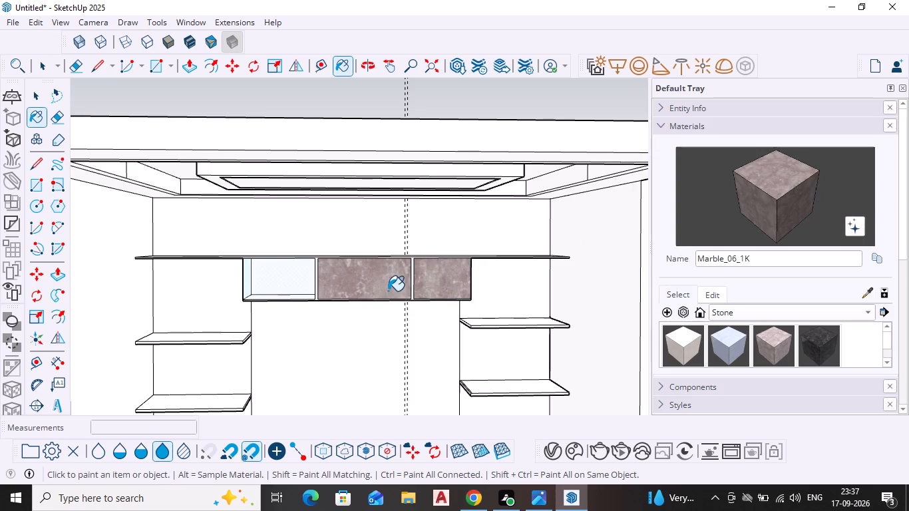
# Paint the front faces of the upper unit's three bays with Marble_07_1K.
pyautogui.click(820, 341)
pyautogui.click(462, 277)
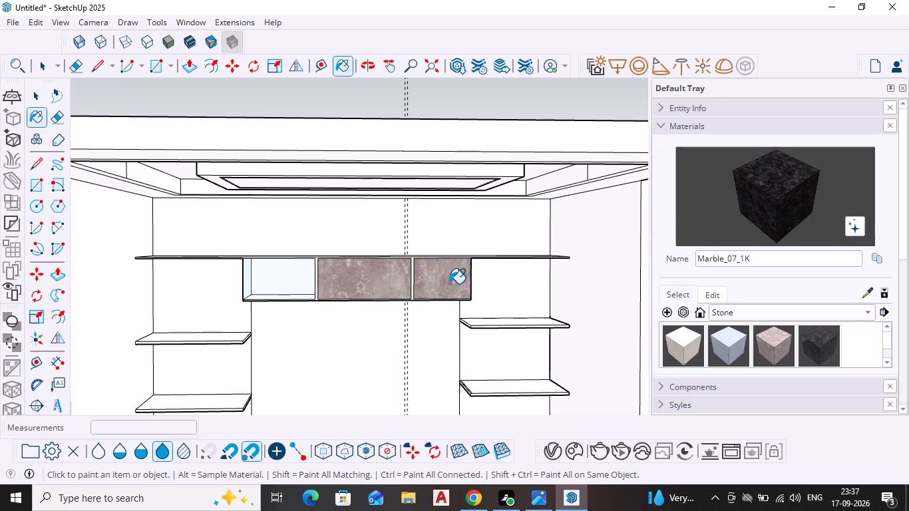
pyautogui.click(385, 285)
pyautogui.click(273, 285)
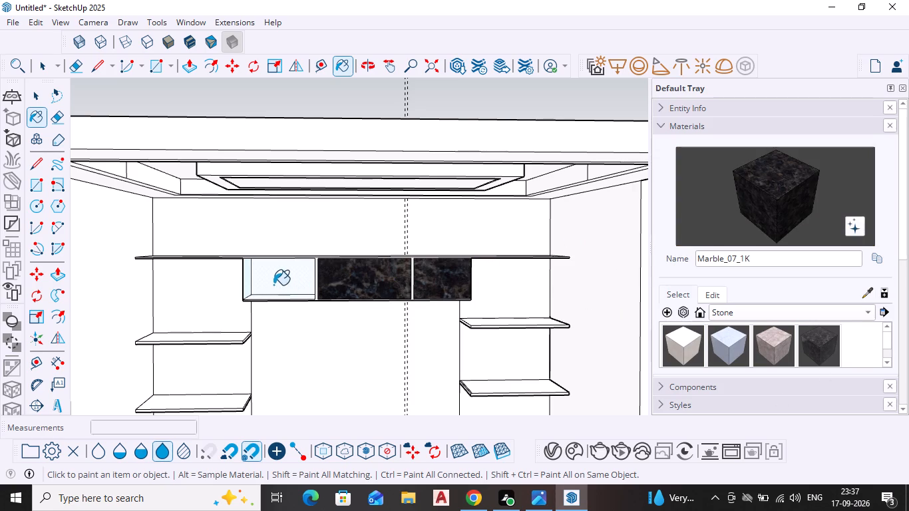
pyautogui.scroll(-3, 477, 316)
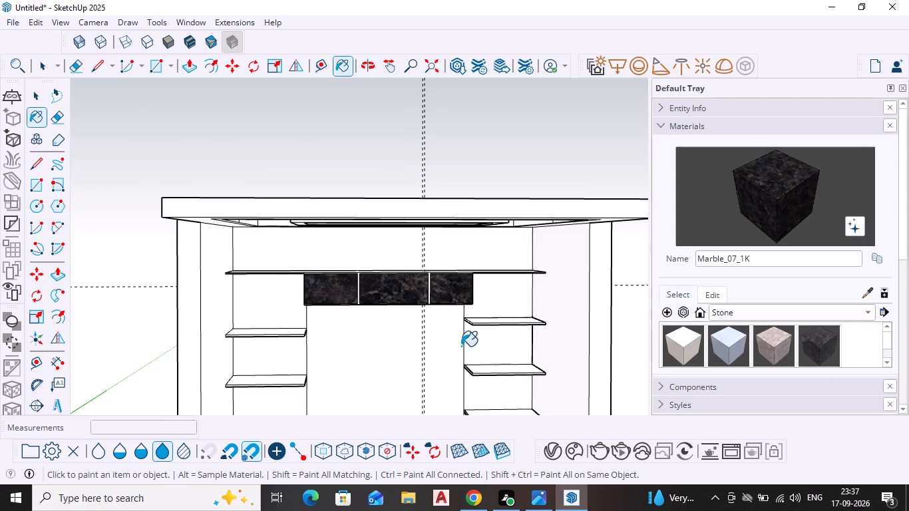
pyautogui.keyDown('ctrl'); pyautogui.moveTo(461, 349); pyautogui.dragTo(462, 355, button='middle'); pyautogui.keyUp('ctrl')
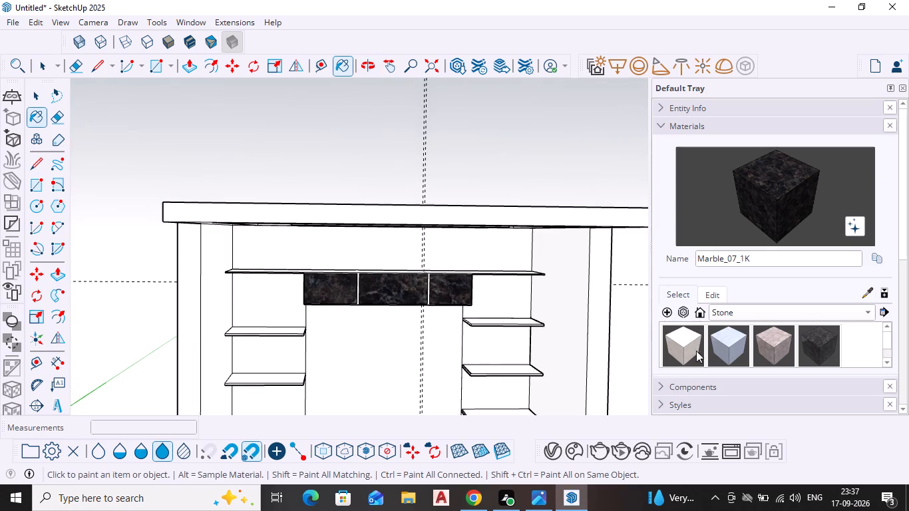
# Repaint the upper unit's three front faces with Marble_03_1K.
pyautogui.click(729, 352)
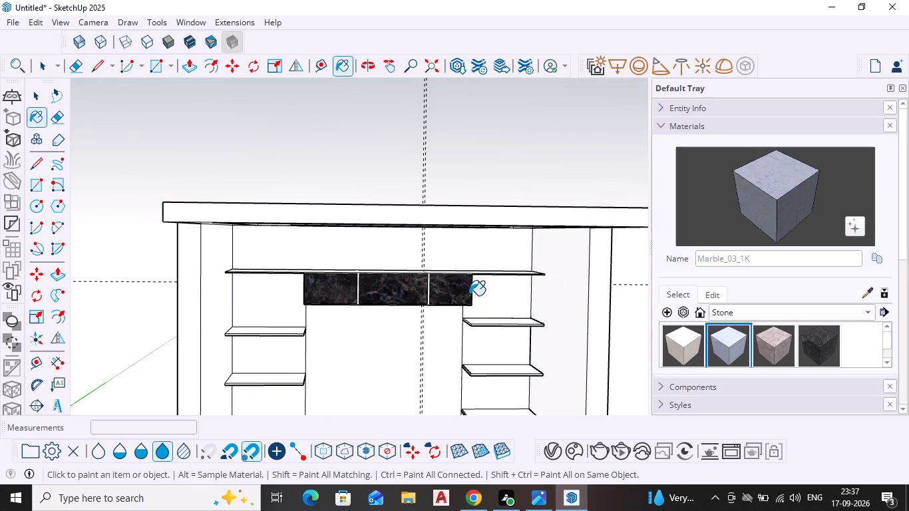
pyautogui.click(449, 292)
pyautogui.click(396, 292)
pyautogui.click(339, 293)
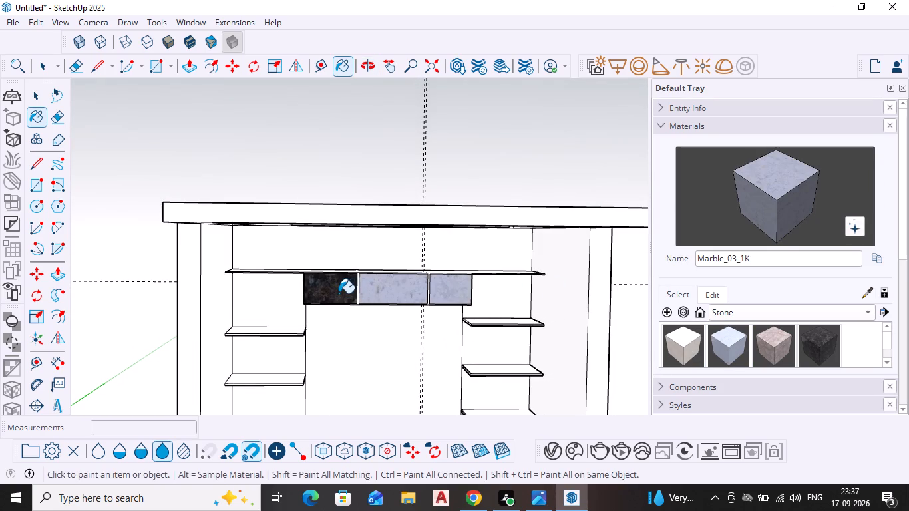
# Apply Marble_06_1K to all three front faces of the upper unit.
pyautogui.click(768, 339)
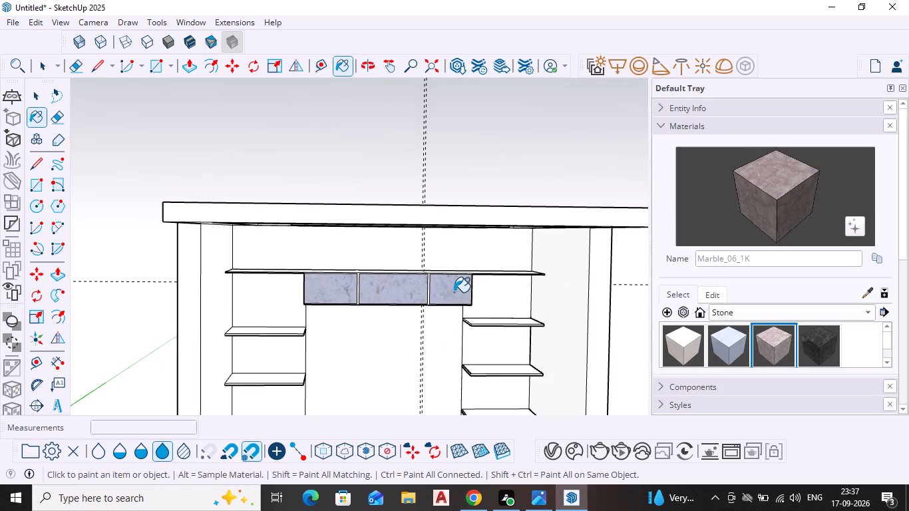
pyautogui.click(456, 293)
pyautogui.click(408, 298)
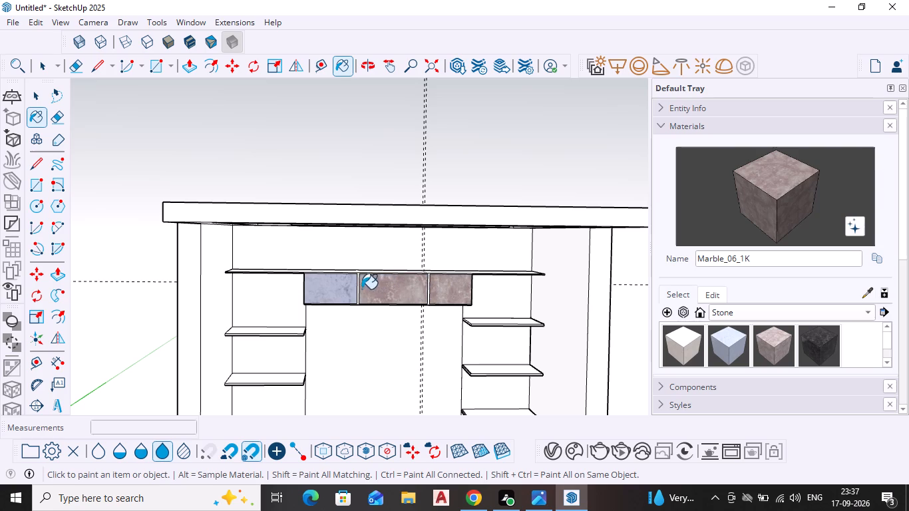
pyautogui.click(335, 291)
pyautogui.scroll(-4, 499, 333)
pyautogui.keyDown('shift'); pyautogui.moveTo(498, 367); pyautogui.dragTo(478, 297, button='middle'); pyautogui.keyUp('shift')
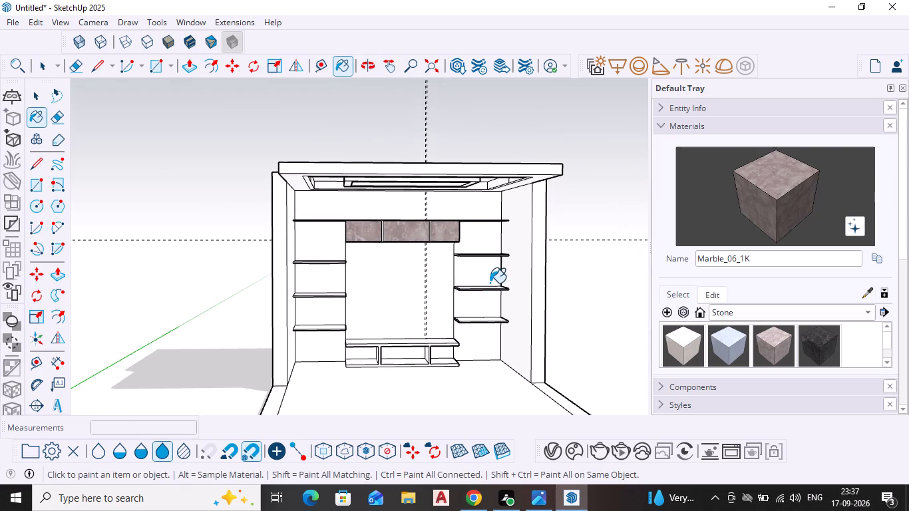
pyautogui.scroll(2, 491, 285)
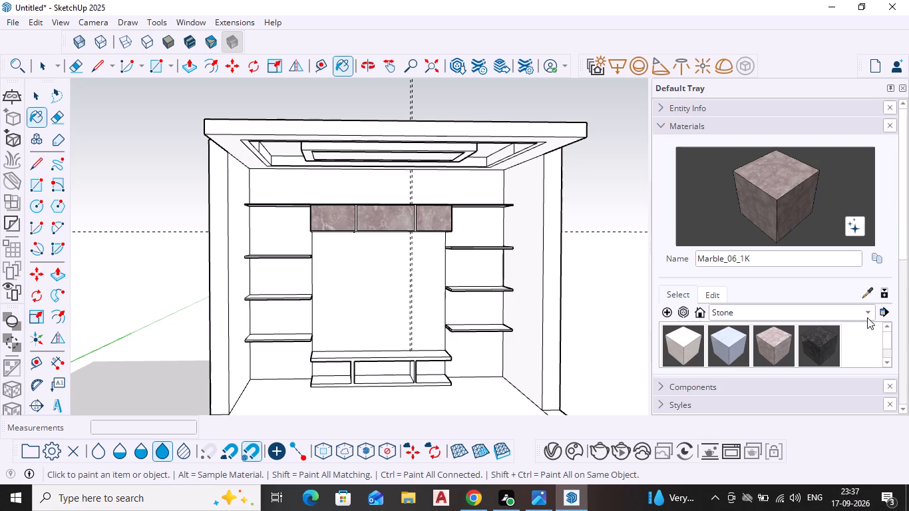
# Switch the material library to Glass and repaint the upper unit's three front faces with Glass_Safety_01.
pyautogui.click(867, 317)
pyautogui.click(753, 221)
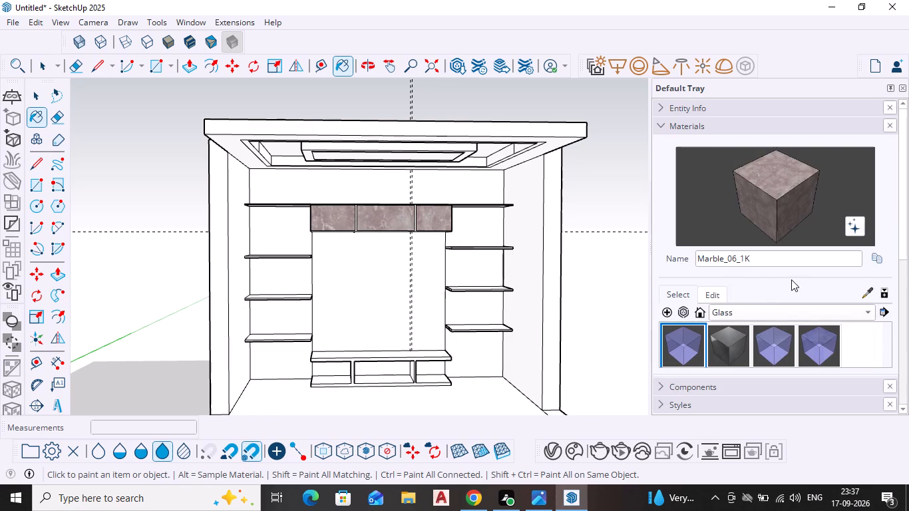
pyautogui.moveTo(779, 357); pyautogui.dragTo(765, 354)
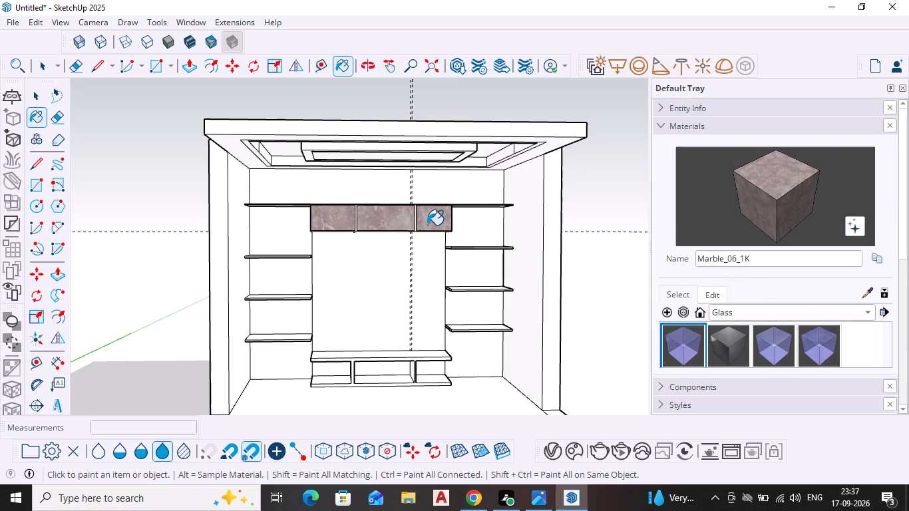
pyautogui.click(427, 225)
pyautogui.click(433, 228)
pyautogui.scroll(3, 432, 225)
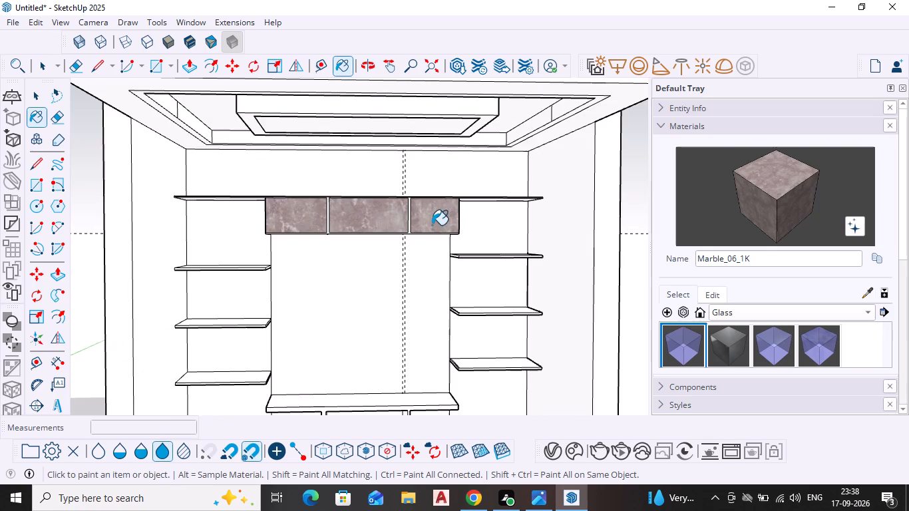
pyautogui.click(784, 349)
pyautogui.click(777, 343)
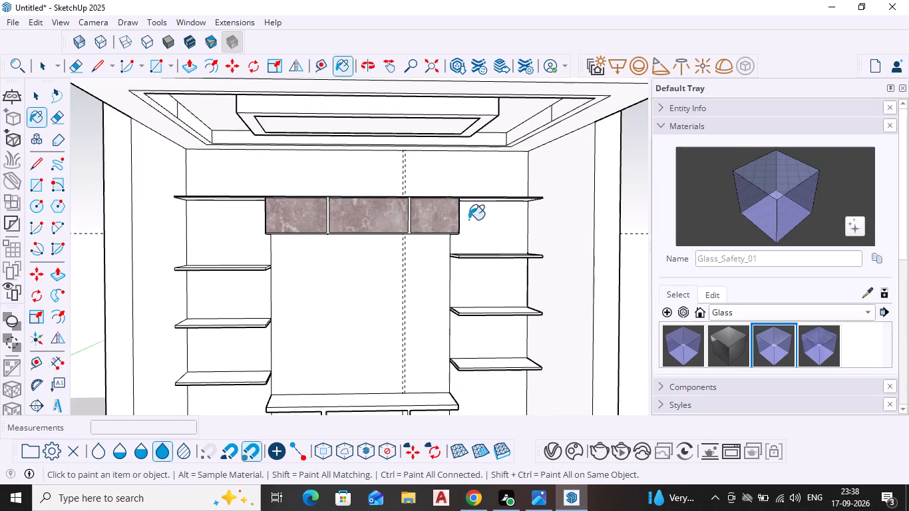
pyautogui.click(419, 218)
pyautogui.click(366, 225)
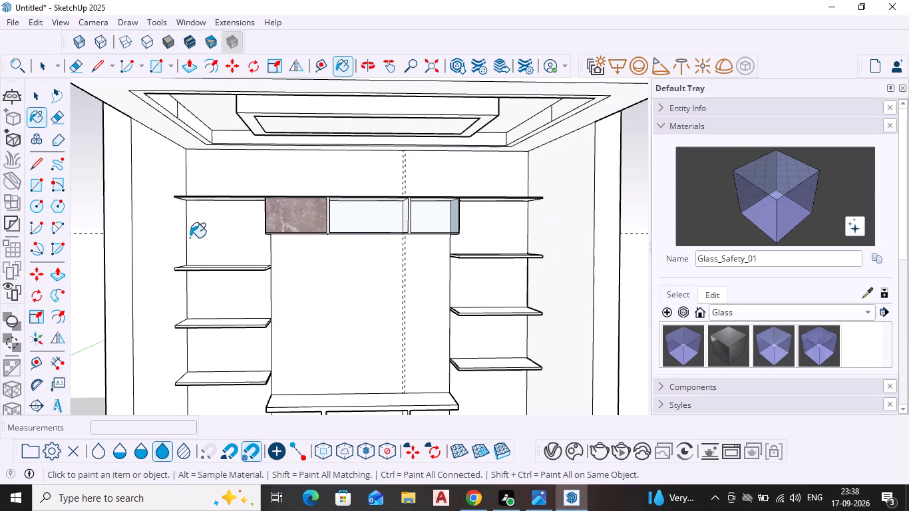
pyautogui.click(279, 220)
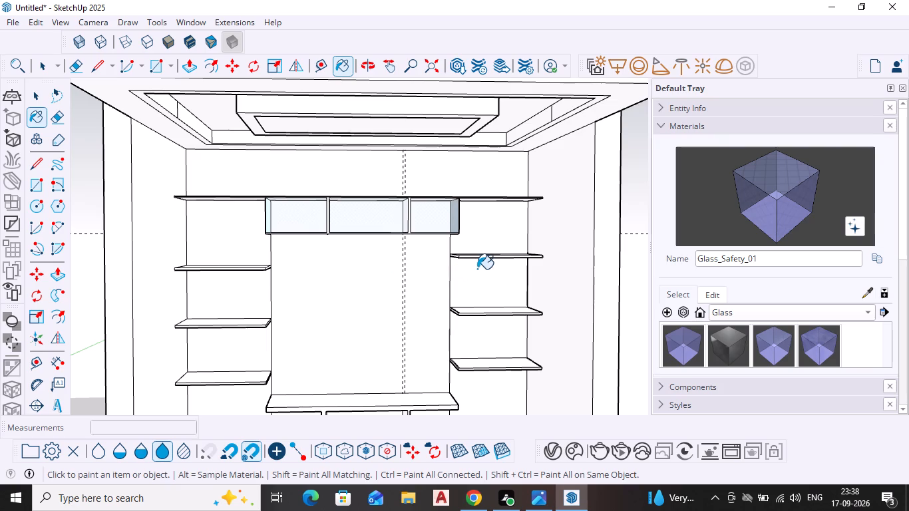
pyautogui.press('Escape')
pyautogui.press('space')
# Draw a rectangle about 3' 2" by 2' 6" closing the left opening between the long top shelf and the shelf below it.
pyautogui.press('r')
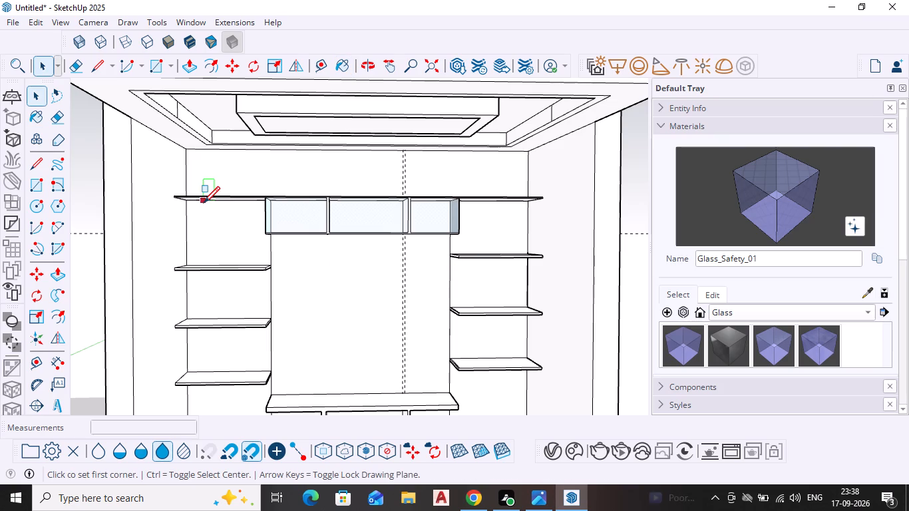
pyautogui.click(176, 198)
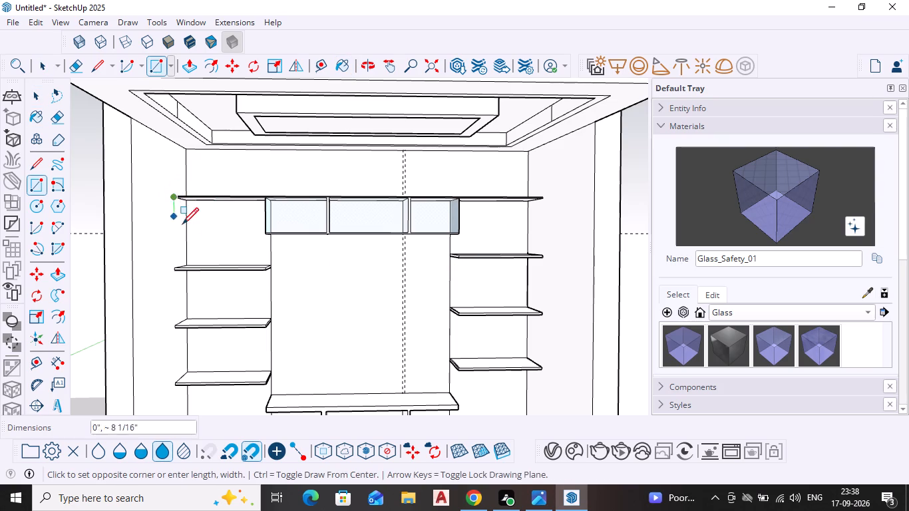
pyautogui.click(268, 273)
pyautogui.press('space')
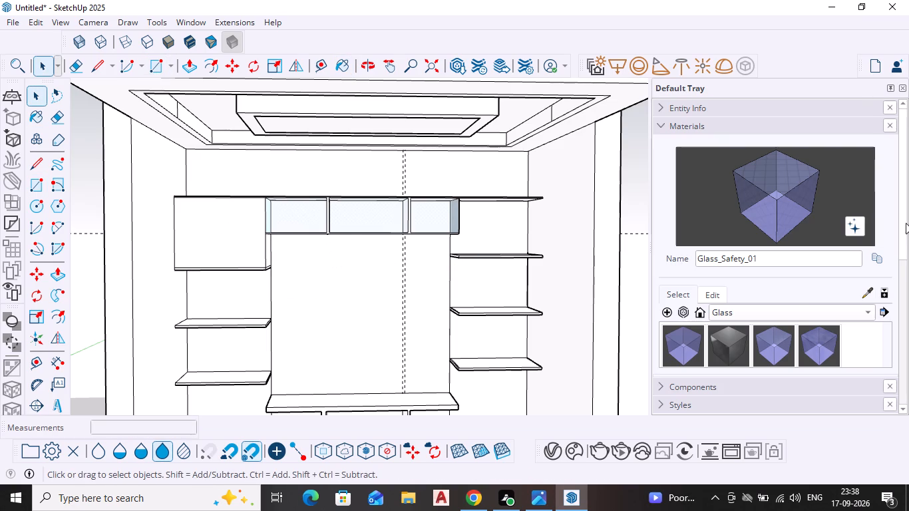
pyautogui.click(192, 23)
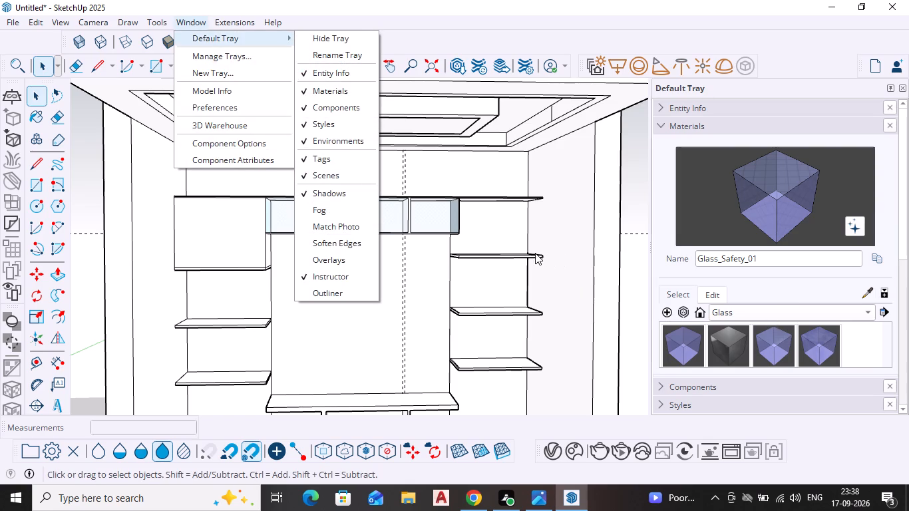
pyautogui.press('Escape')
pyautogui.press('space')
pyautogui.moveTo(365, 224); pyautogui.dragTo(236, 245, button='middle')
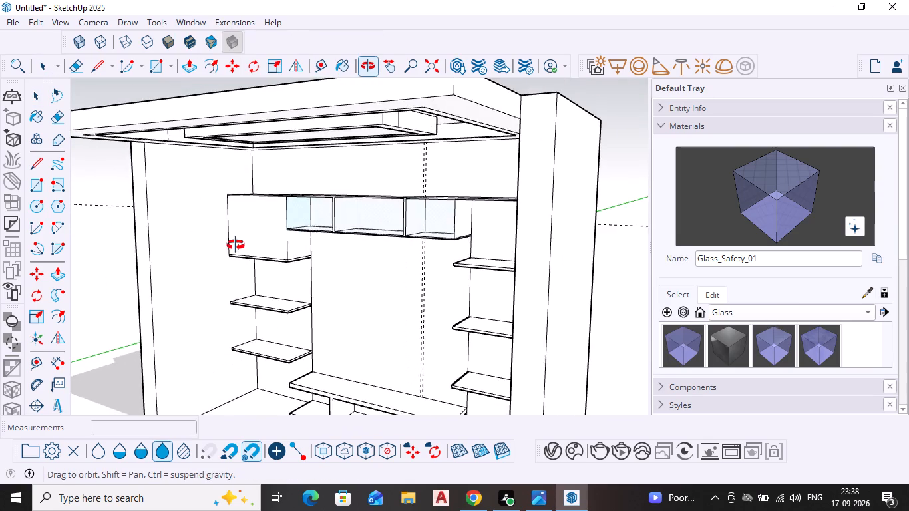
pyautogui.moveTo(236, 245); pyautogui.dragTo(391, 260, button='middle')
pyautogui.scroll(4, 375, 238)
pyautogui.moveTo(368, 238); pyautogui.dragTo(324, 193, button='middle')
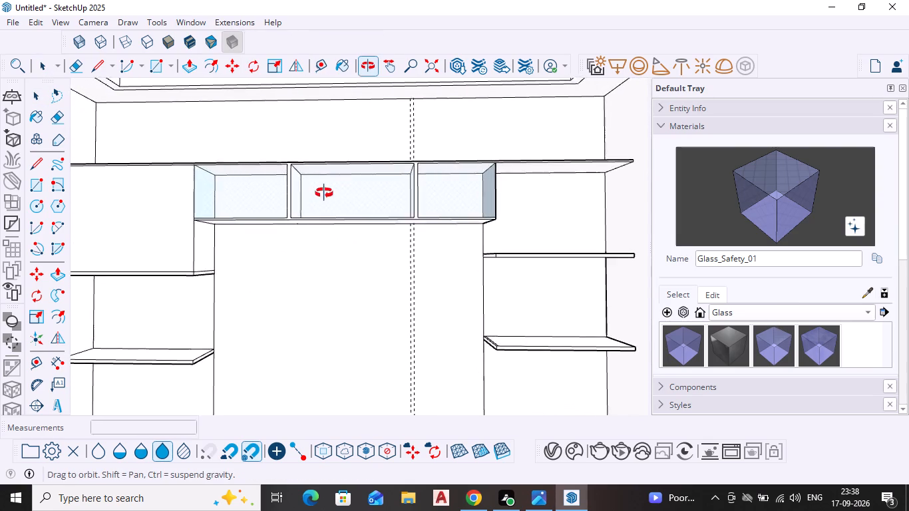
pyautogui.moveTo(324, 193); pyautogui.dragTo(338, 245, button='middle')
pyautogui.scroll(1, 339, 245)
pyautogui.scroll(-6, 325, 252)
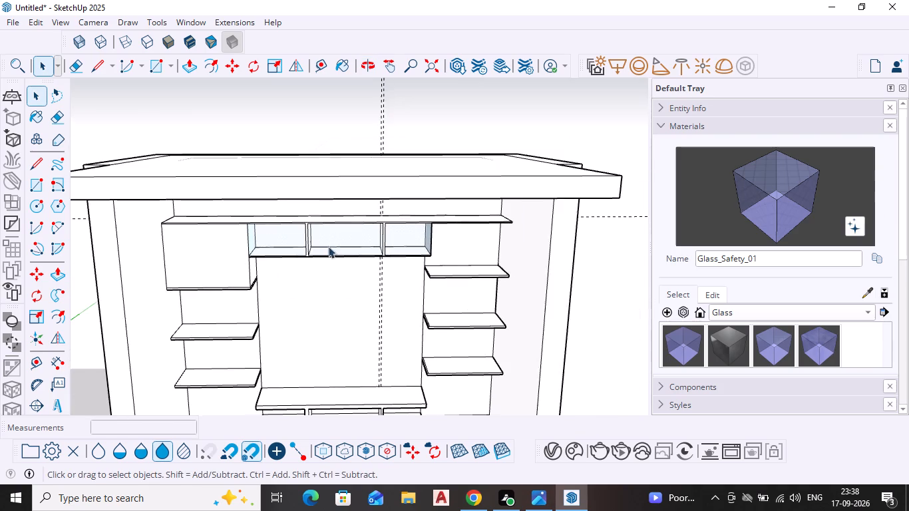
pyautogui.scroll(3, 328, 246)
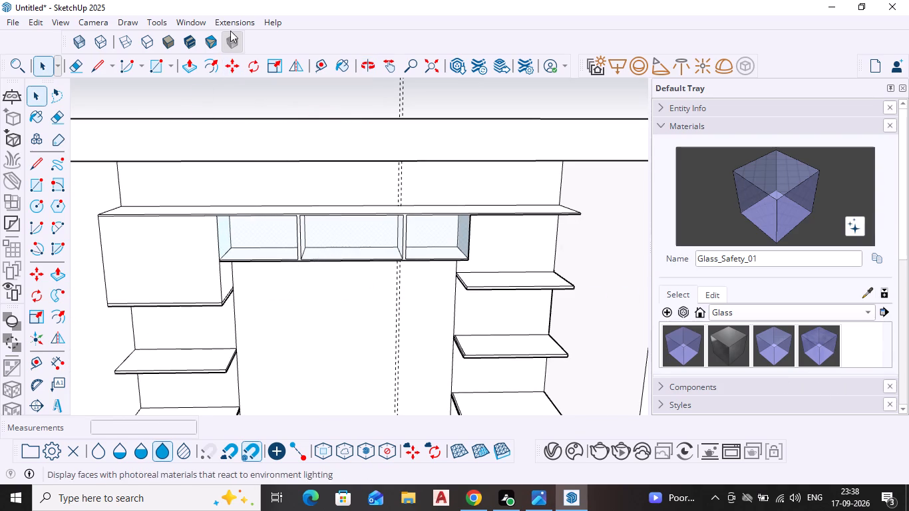
# Open 3D Warehouse and browse the featured models on its home page.
pyautogui.click(193, 20)
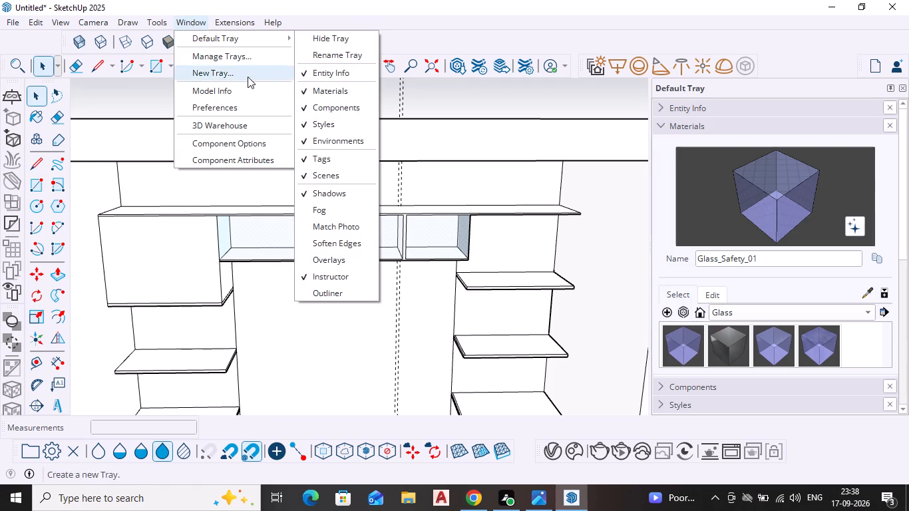
pyautogui.click(229, 124)
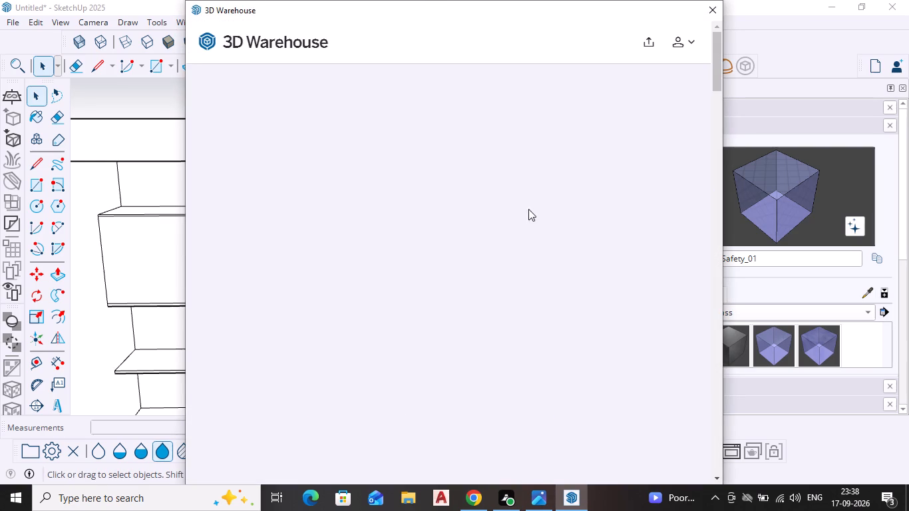
pyautogui.scroll(-7, 429, 232)
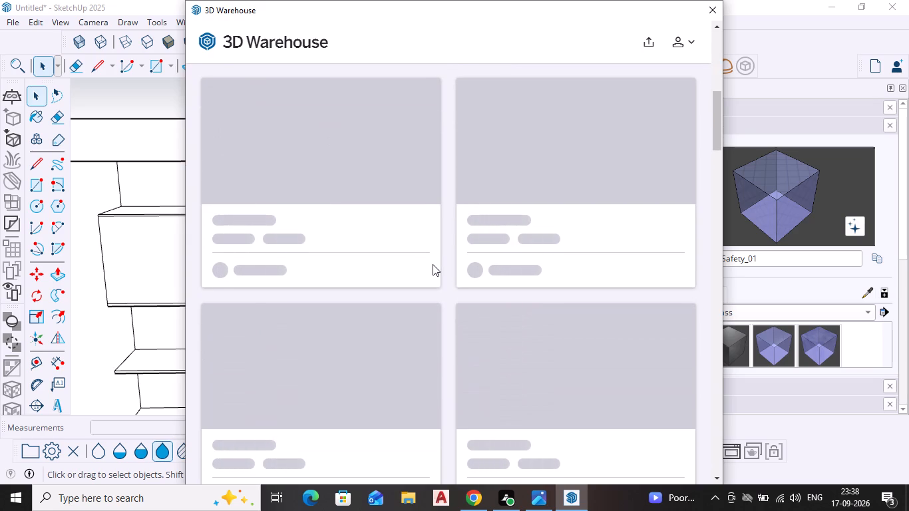
pyautogui.scroll(3, 447, 246)
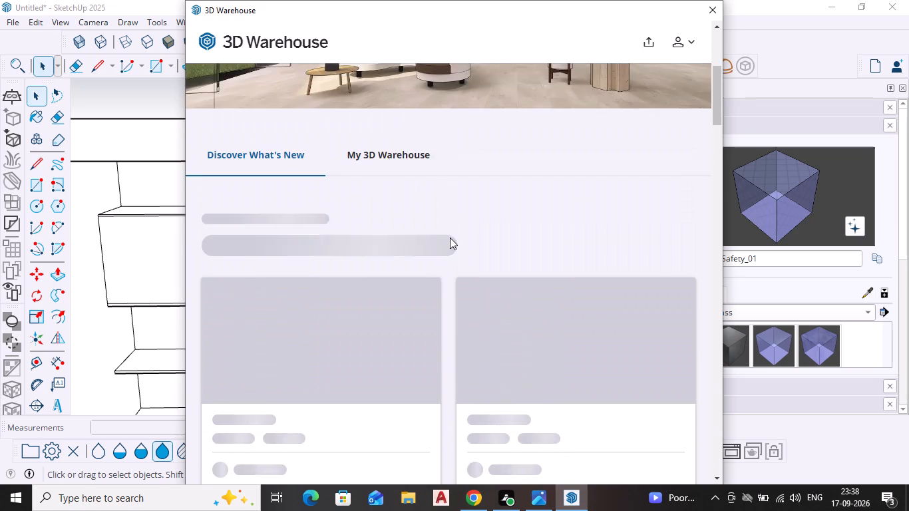
pyautogui.scroll(-8, 451, 231)
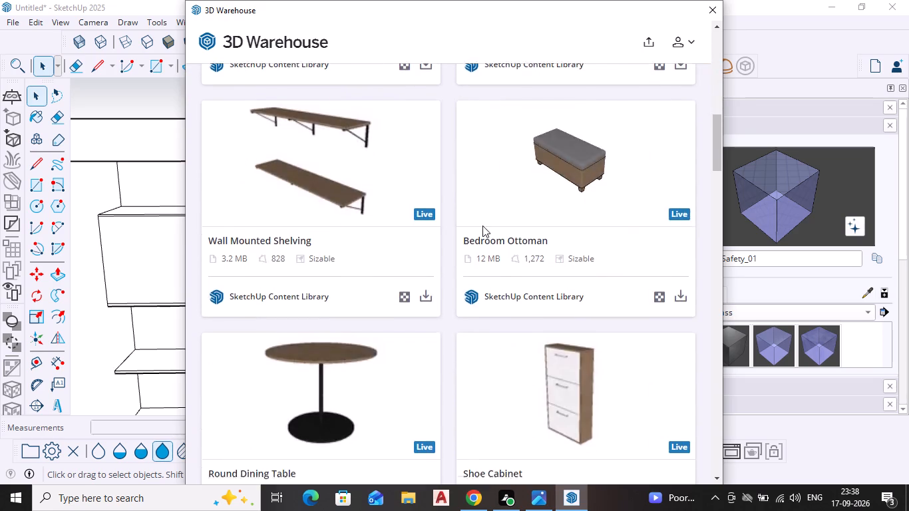
pyautogui.scroll(-11, 482, 226)
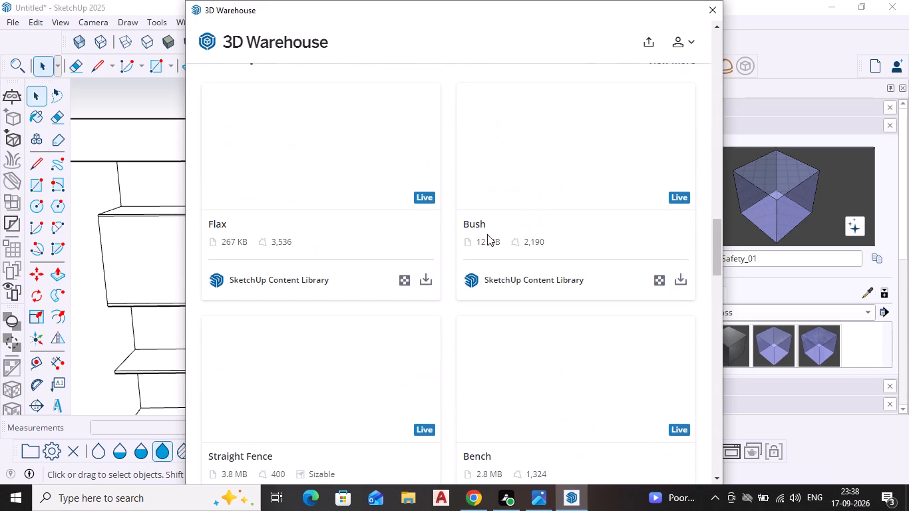
pyautogui.scroll(8, 492, 238)
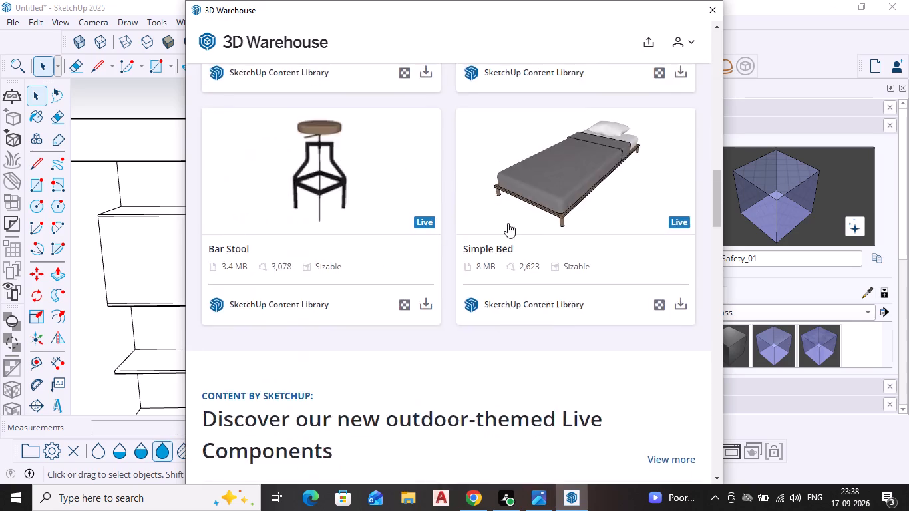
pyautogui.scroll(8, 508, 223)
pyautogui.scroll(10, 518, 142)
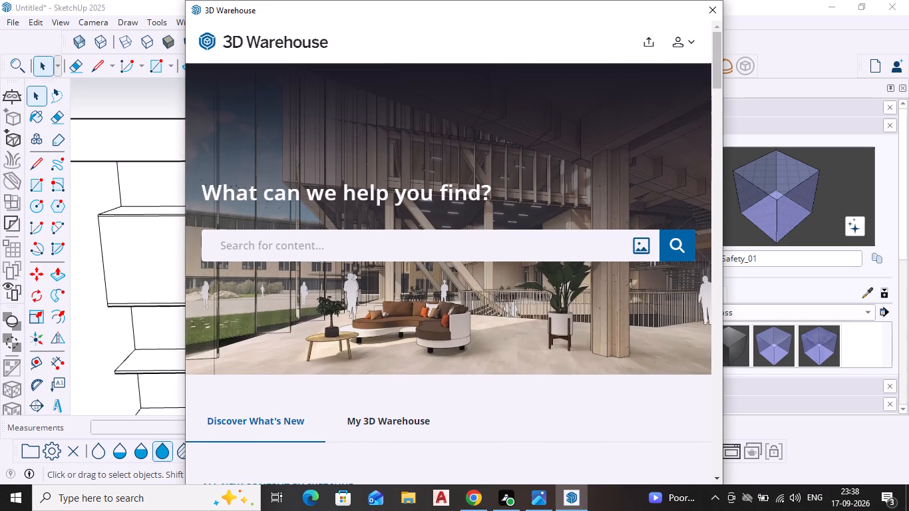
# Search 3D Warehouse for CUPBOARD.
pyautogui.click(430, 245)
pyautogui.write('WIN')
pyautogui.press('BackSpace')
pyautogui.press('BackSpace')
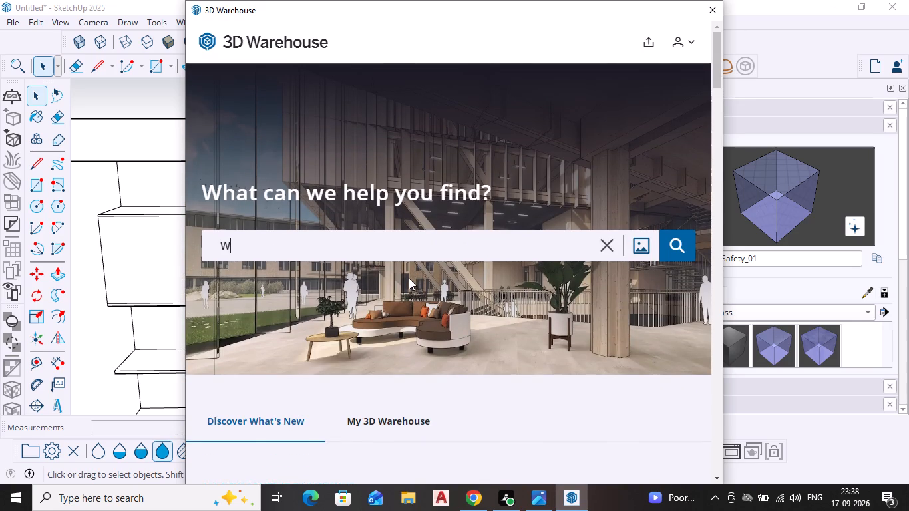
pyautogui.press('BackSpace')
pyautogui.press('c')
pyautogui.press('u')
pyautogui.press('p')
pyautogui.press('b')
pyautogui.press('o')
pyautogui.write('ARD')
pyautogui.press('Return')
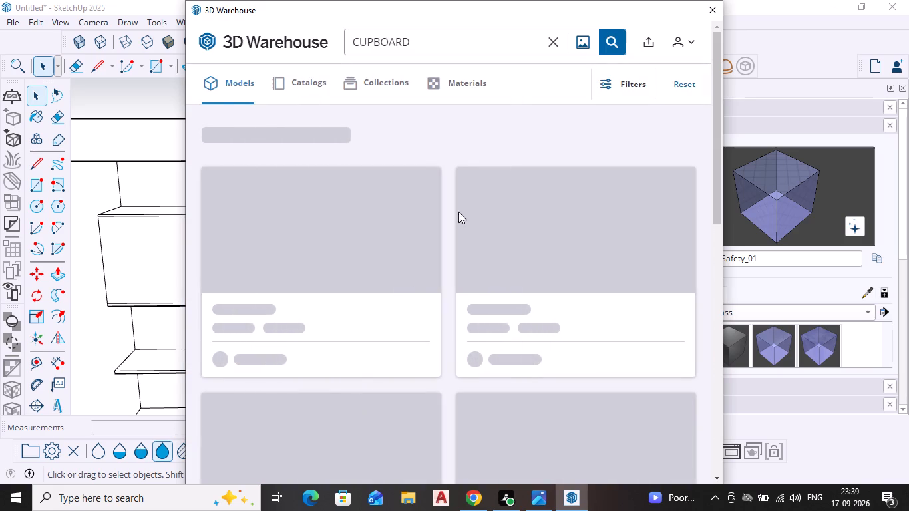
# Look through the cupboard models for a suitable design, closing 3D Warehouse when done.
pyautogui.scroll(-3, 430, 200)
pyautogui.scroll(3, 507, 244)
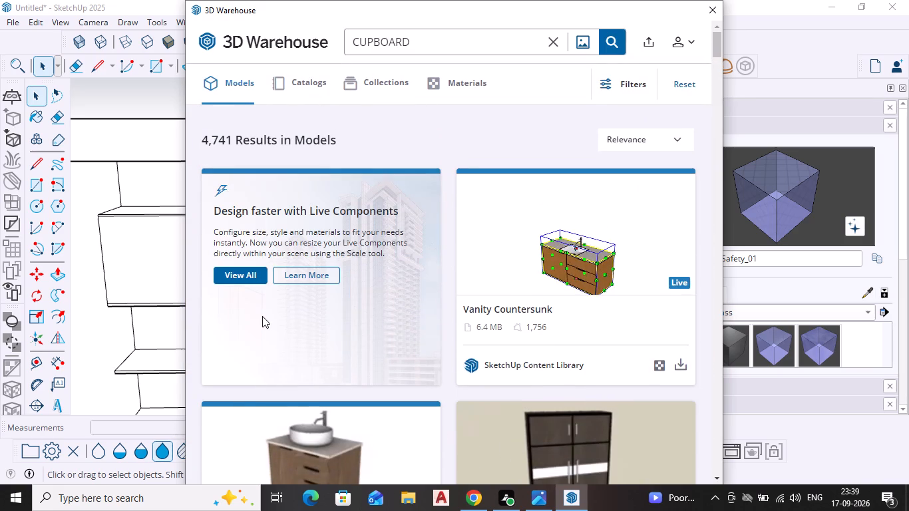
pyautogui.scroll(-6, 510, 309)
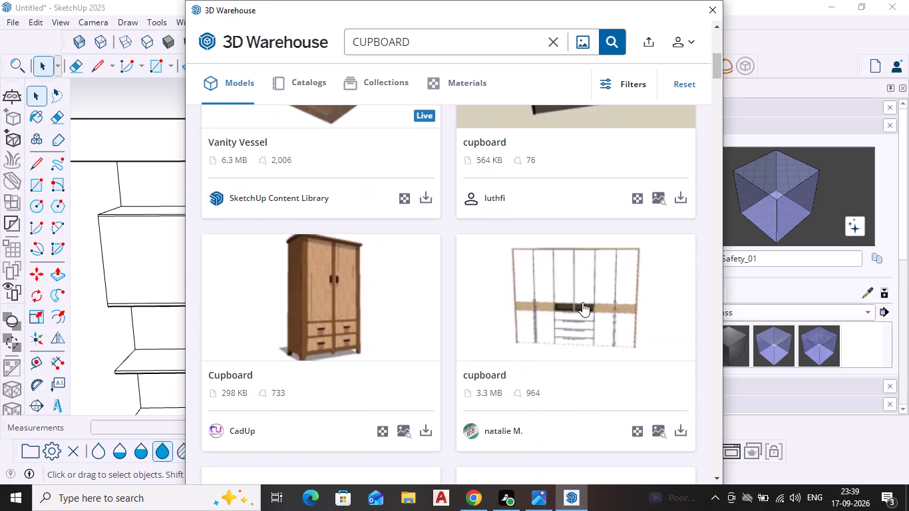
pyautogui.scroll(-3, 579, 313)
pyautogui.scroll(-8, 524, 314)
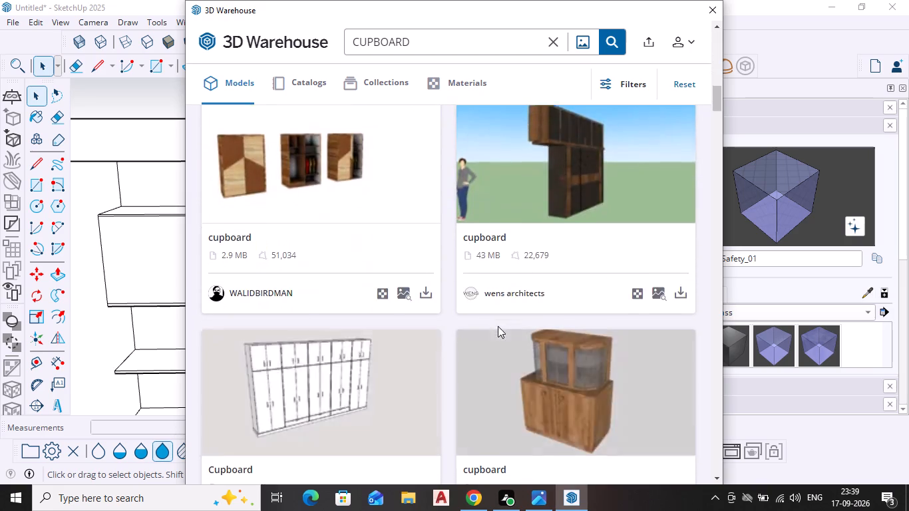
pyautogui.scroll(-1, 498, 326)
pyautogui.scroll(-3, 319, 254)
pyautogui.scroll(-3, 540, 302)
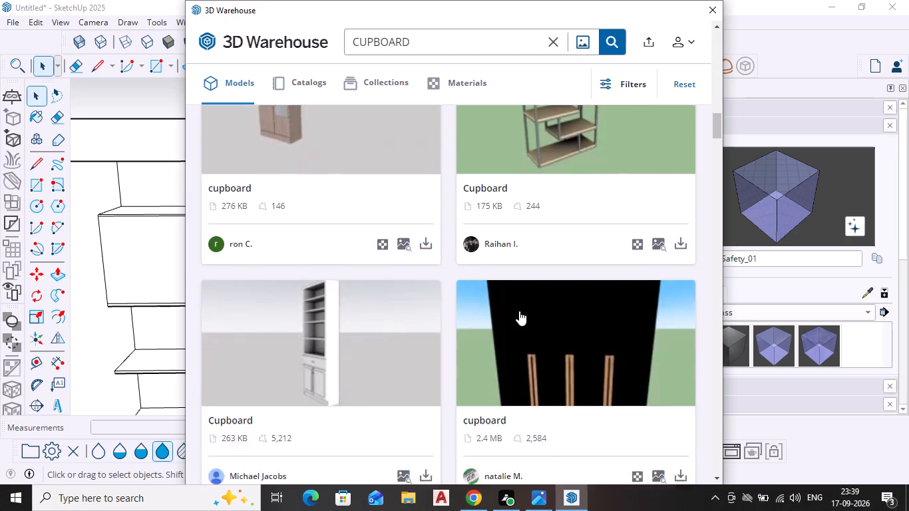
pyautogui.scroll(-6, 475, 316)
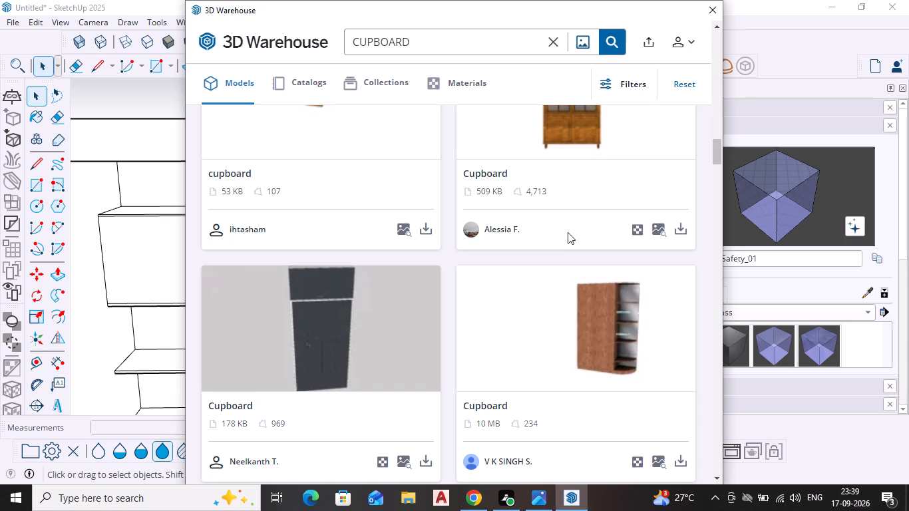
pyautogui.click(711, 11)
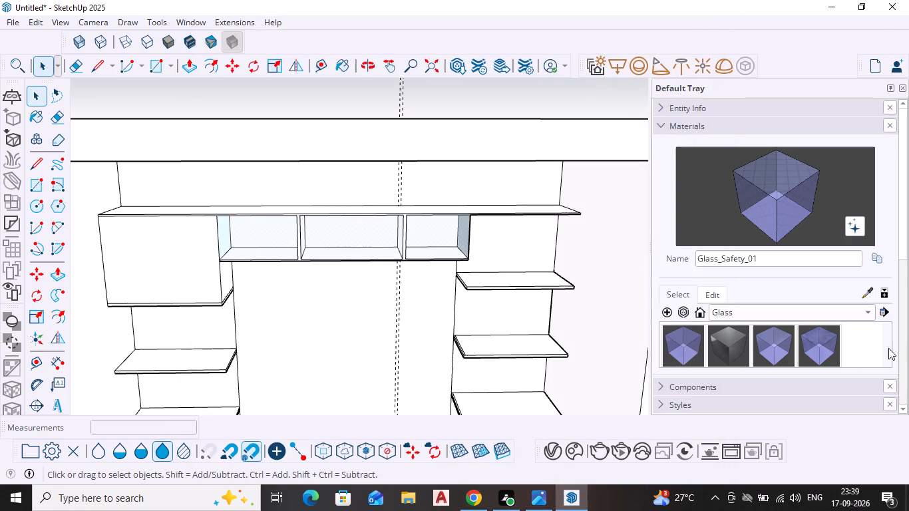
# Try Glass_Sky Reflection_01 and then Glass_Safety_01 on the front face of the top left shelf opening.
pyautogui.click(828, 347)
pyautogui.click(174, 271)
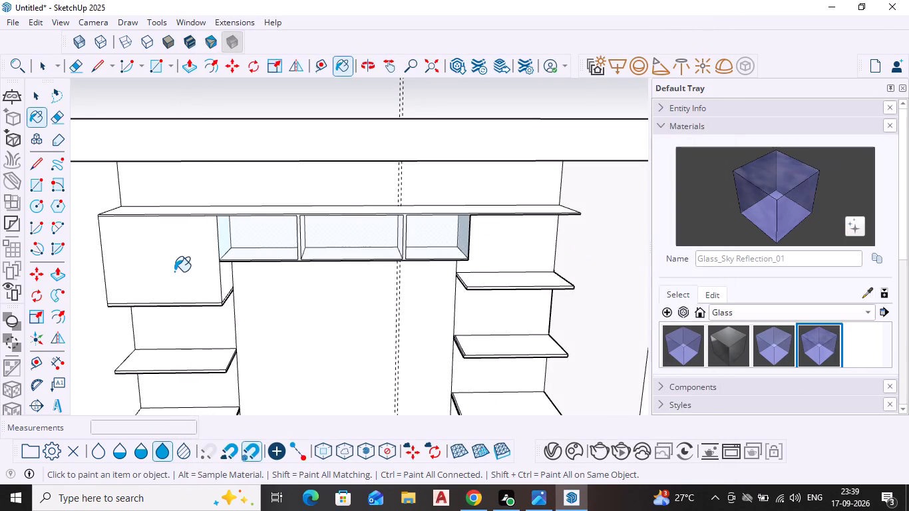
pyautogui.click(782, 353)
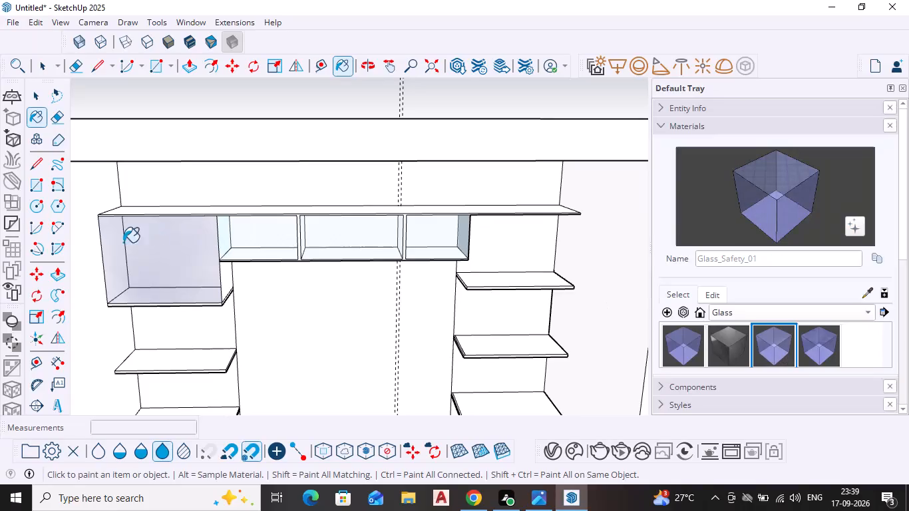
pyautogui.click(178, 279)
# Paint the top left shelf front and the upper unit's three front faces with Glass_Sky Reflection_01.
pyautogui.click(813, 351)
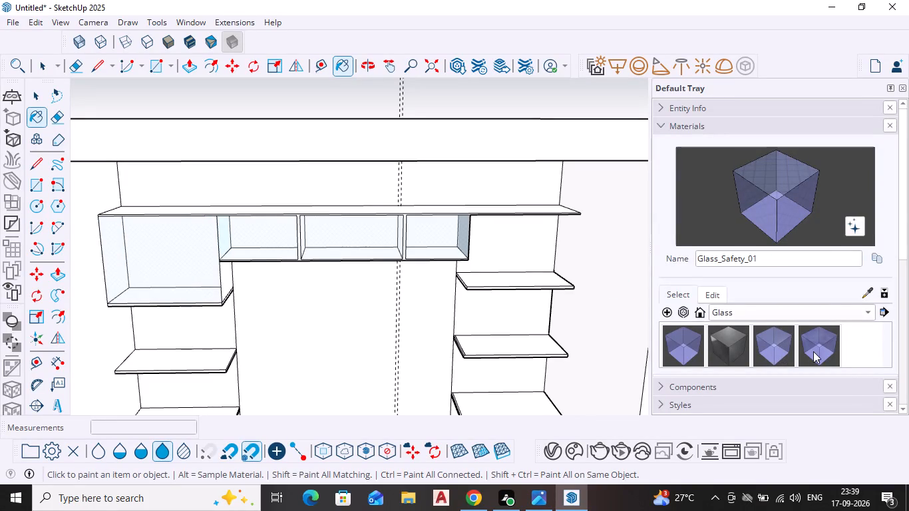
pyautogui.click(184, 258)
pyautogui.click(264, 248)
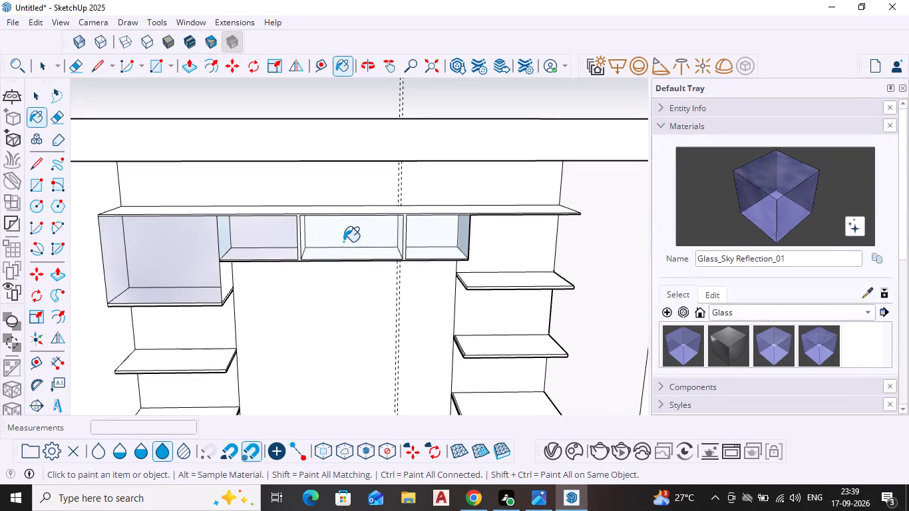
pyautogui.click(344, 242)
pyautogui.click(447, 240)
# Draw rectangles closing the two lower left shelf openings, about 3' 2" by 1' 11" and, beneath it, 3' 2" by 2'.
pyautogui.scroll(-4, 523, 190)
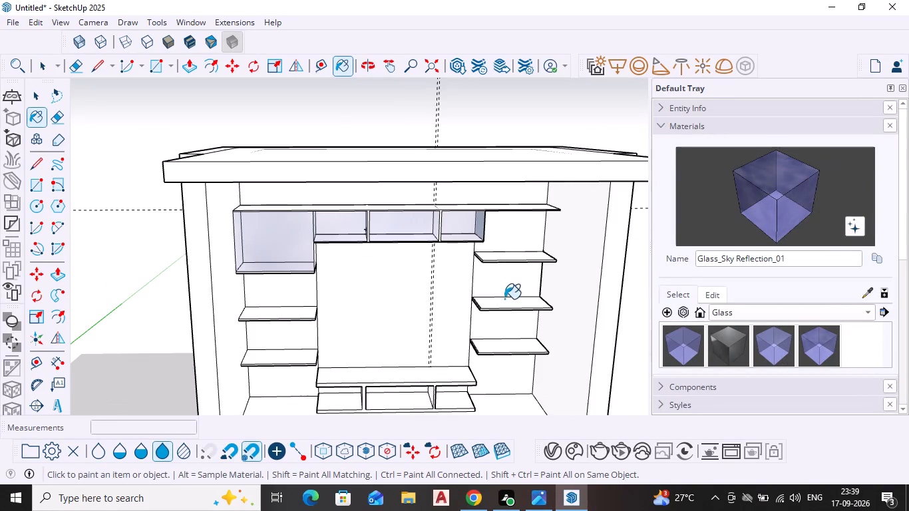
pyautogui.keyDown('shift'); pyautogui.moveTo(488, 303); pyautogui.dragTo(488, 252, button='middle'); pyautogui.keyUp('shift')
pyautogui.click(38, 184)
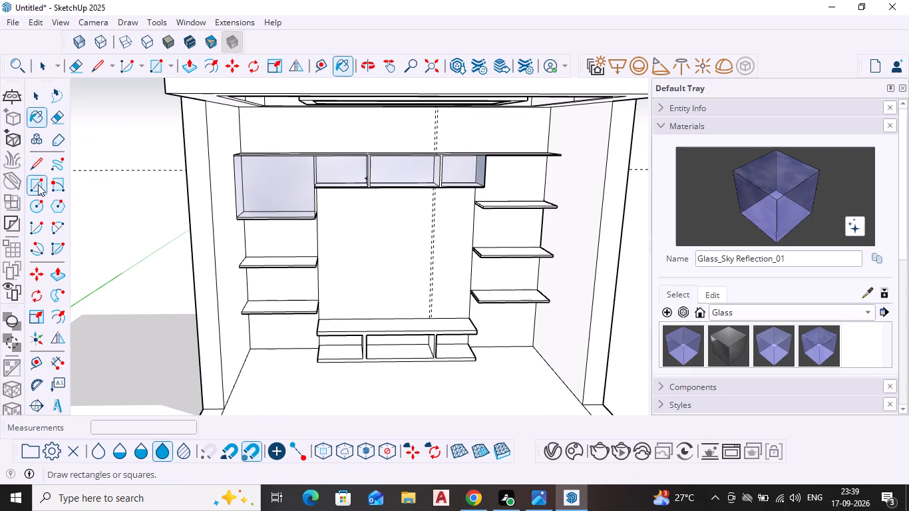
pyautogui.scroll(8, 240, 230)
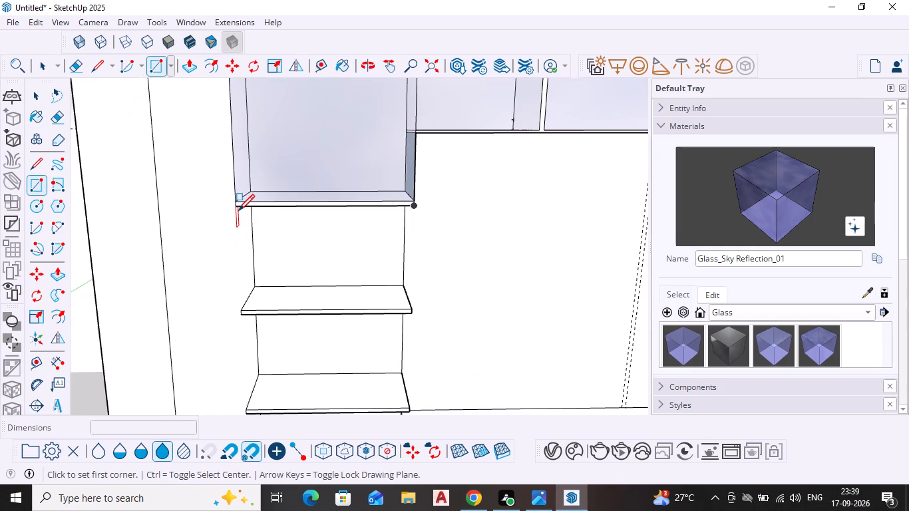
pyautogui.click(236, 208)
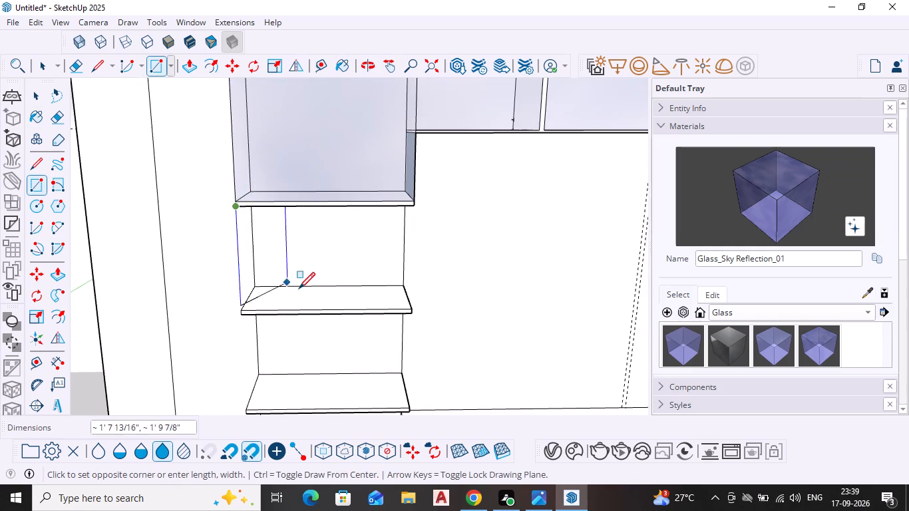
pyautogui.click(415, 308)
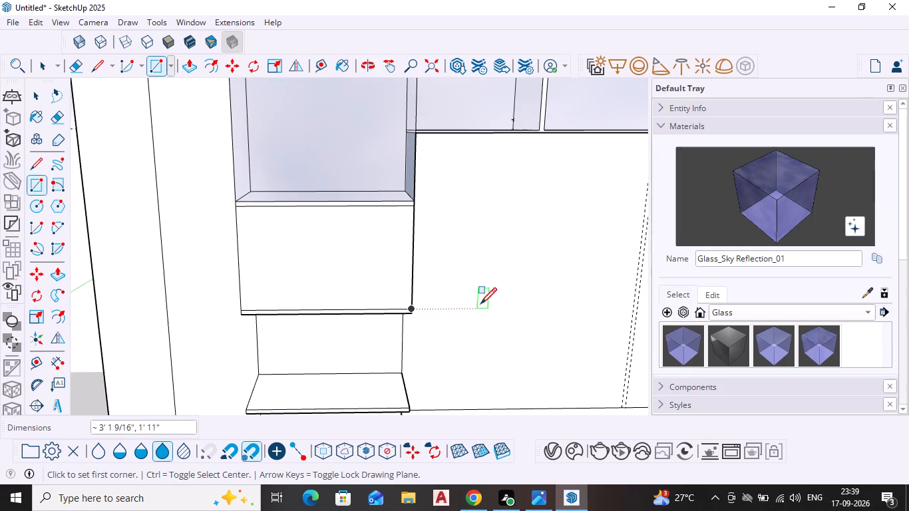
pyautogui.keyDown('shift'); pyautogui.moveTo(499, 305); pyautogui.dragTo(463, 195, button='middle'); pyautogui.keyUp('shift')
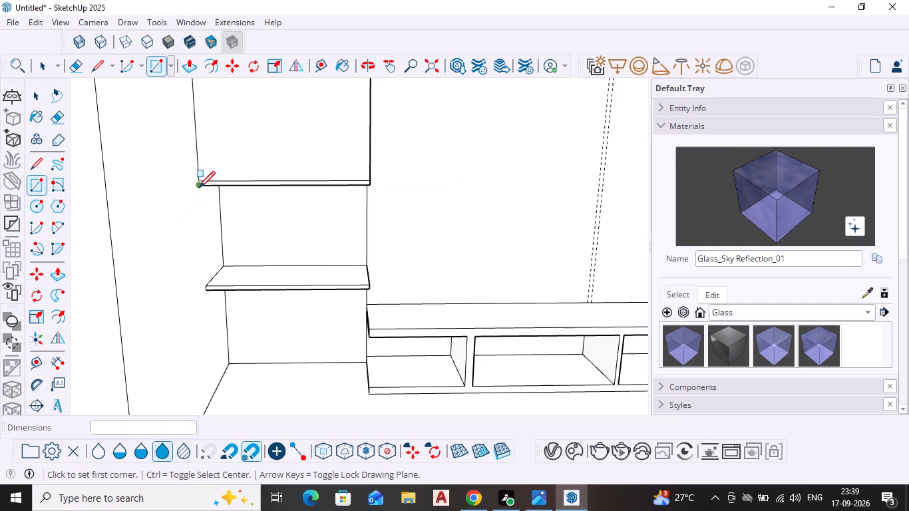
pyautogui.click(199, 189)
pyautogui.click(367, 287)
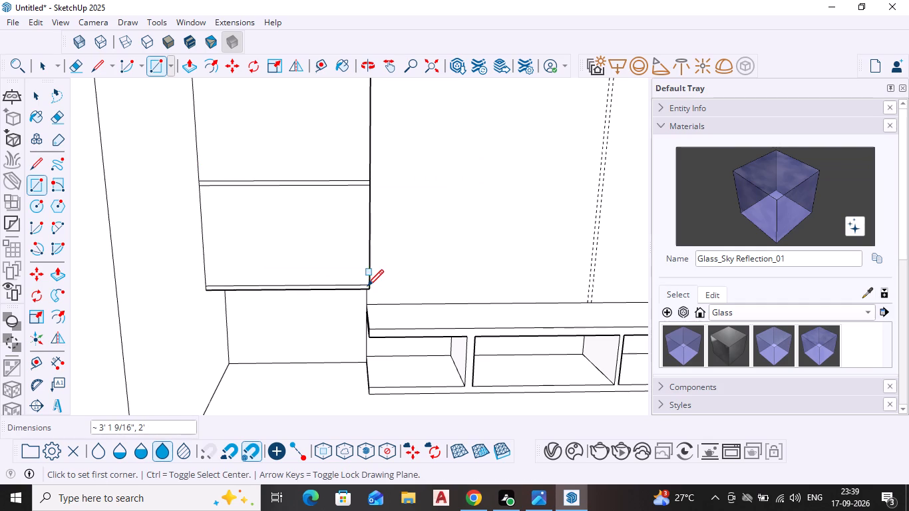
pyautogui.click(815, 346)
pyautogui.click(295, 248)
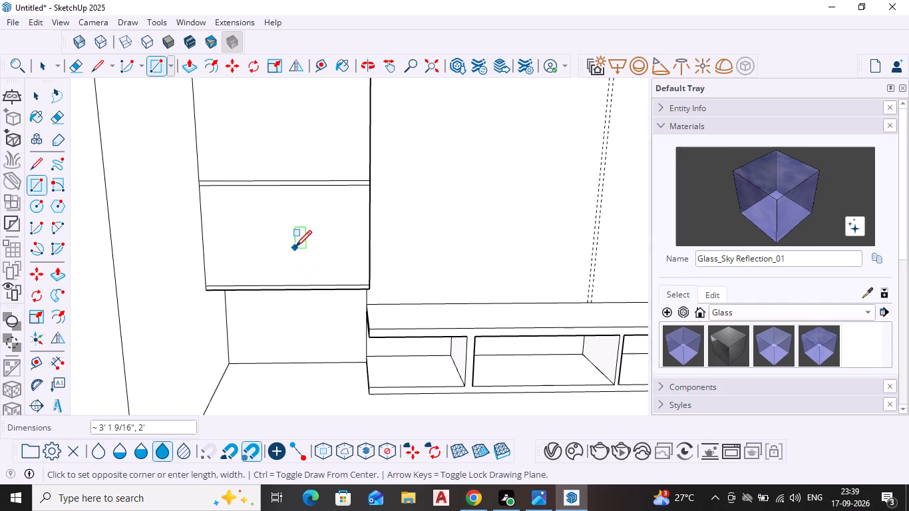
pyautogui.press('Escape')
# Paint the two new lower left shelf fronts with Glass_Sky Reflection_01.
pyautogui.doubleClick(826, 341)
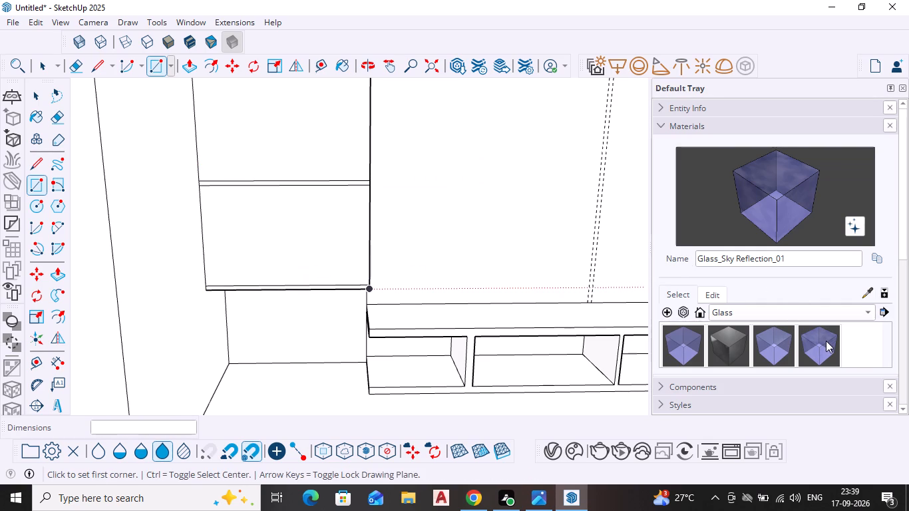
pyautogui.click(264, 128)
pyautogui.click(299, 255)
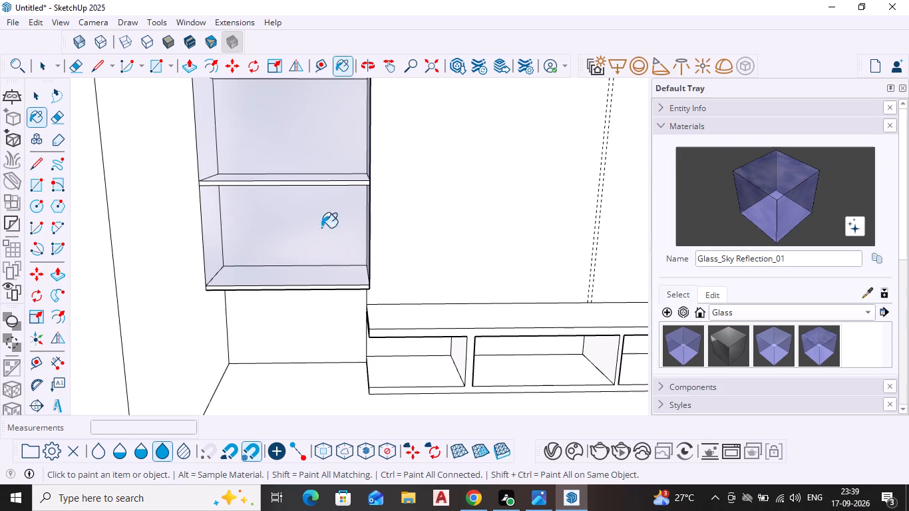
pyautogui.scroll(-6, 358, 167)
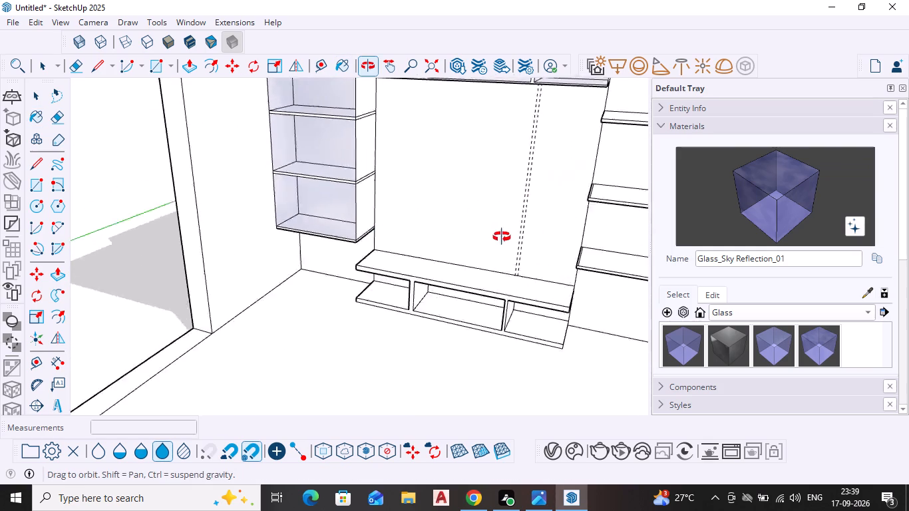
# Draw rectangles closing the top and middle right shelf openings, about 3' by 2' 3/4" and 3' by 1' 11 1/2".
pyautogui.scroll(-1, 549, 234)
pyautogui.keyDown('shift'); pyautogui.moveTo(552, 240); pyautogui.dragTo(395, 269, button='middle'); pyautogui.keyUp('shift')
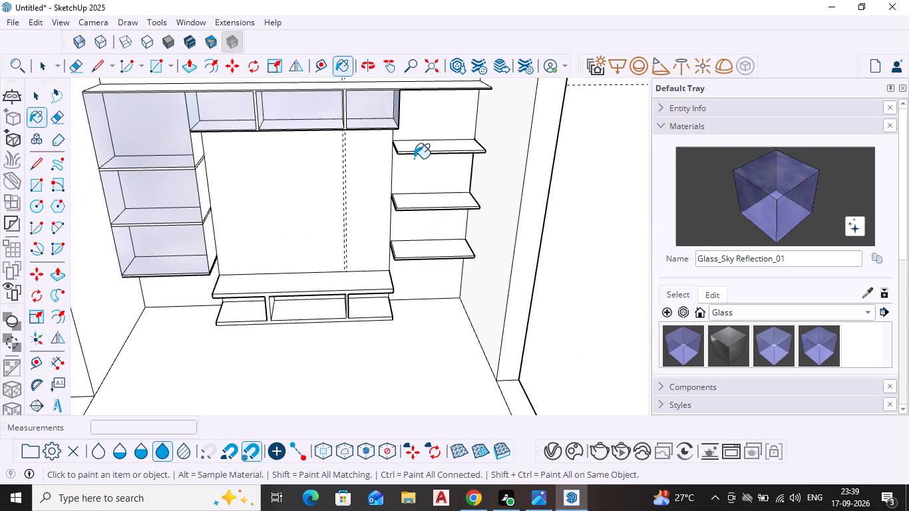
pyautogui.scroll(2, 433, 139)
pyautogui.press('Escape')
pyautogui.press('space')
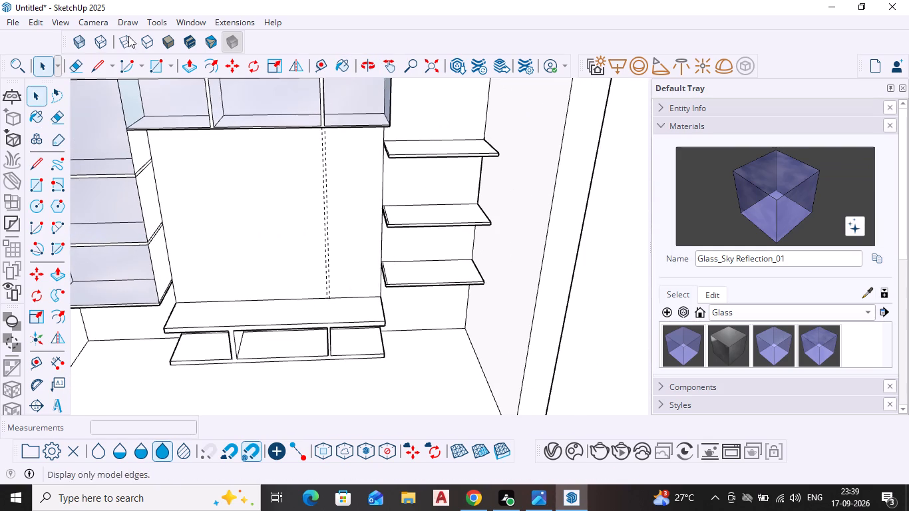
pyautogui.click(158, 72)
pyautogui.keyDown('shift'); pyautogui.moveTo(460, 122); pyautogui.dragTo(425, 182, button='middle'); pyautogui.keyUp('shift')
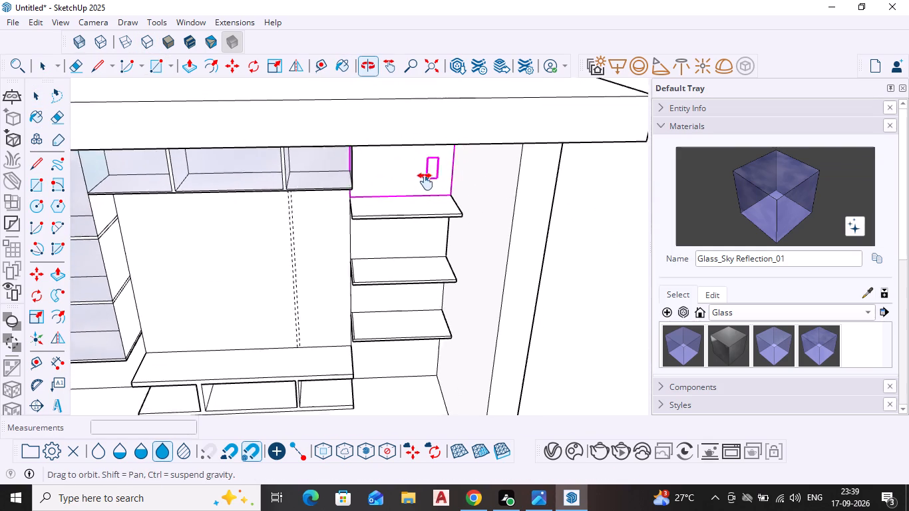
pyautogui.keyDown('shift'); pyautogui.moveTo(425, 182); pyautogui.dragTo(424, 182, button='middle'); pyautogui.keyUp('shift')
pyautogui.moveTo(396, 239); pyautogui.dragTo(388, 160, button='middle')
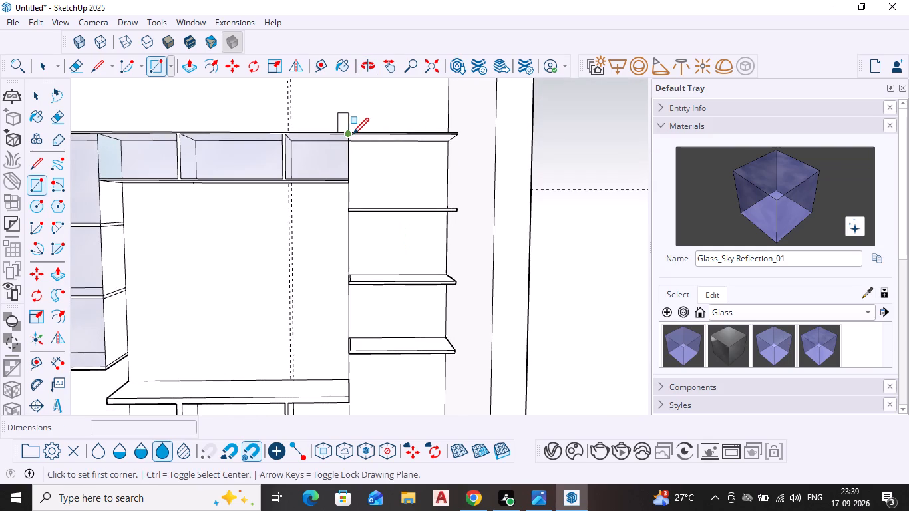
pyautogui.click(353, 136)
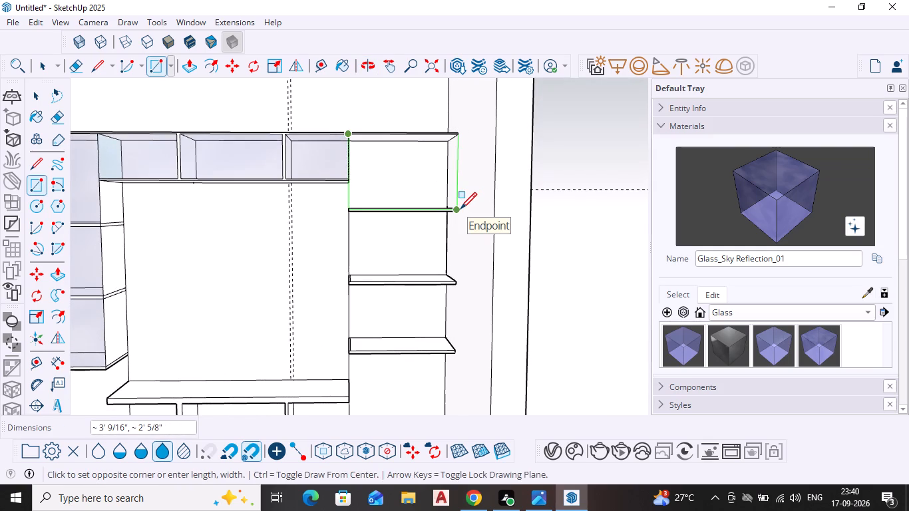
pyautogui.scroll(4, 460, 210)
pyautogui.click(455, 208)
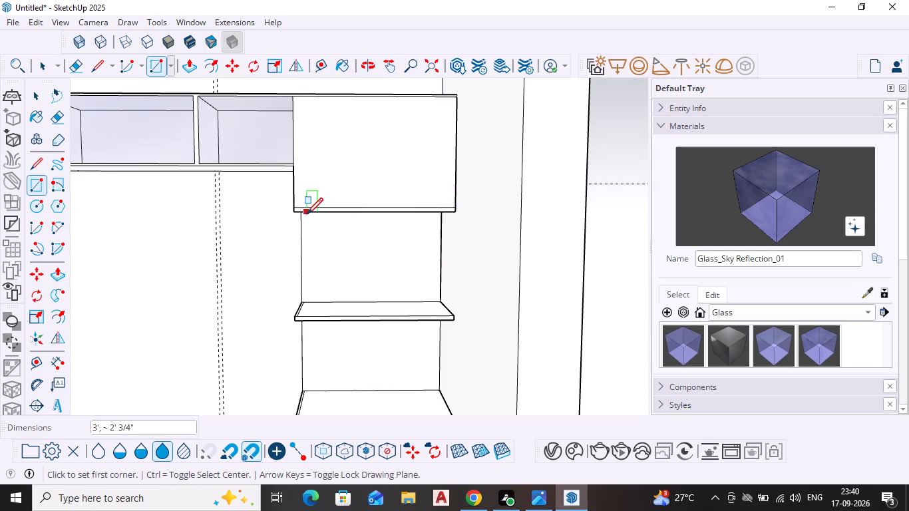
pyautogui.click(296, 214)
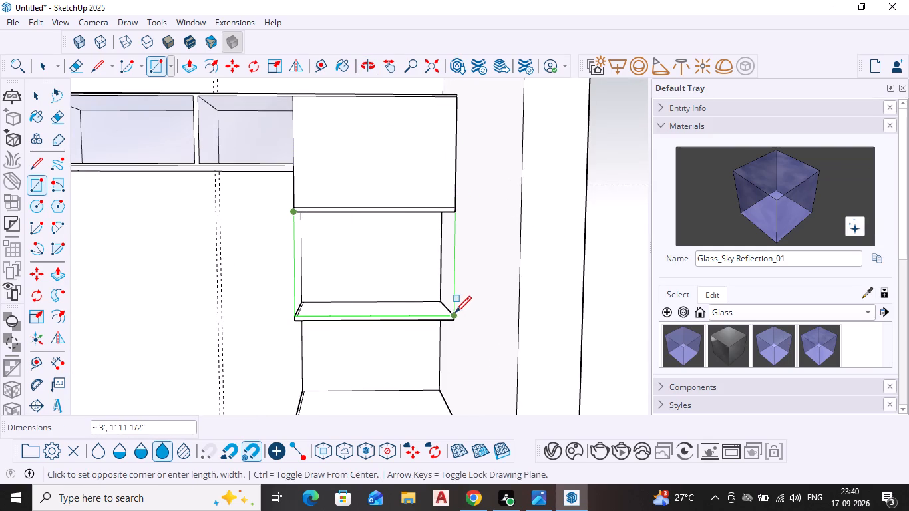
pyautogui.click(455, 314)
# Reverse the new front face of the middle right shelf opening.
pyautogui.scroll(-2, 427, 335)
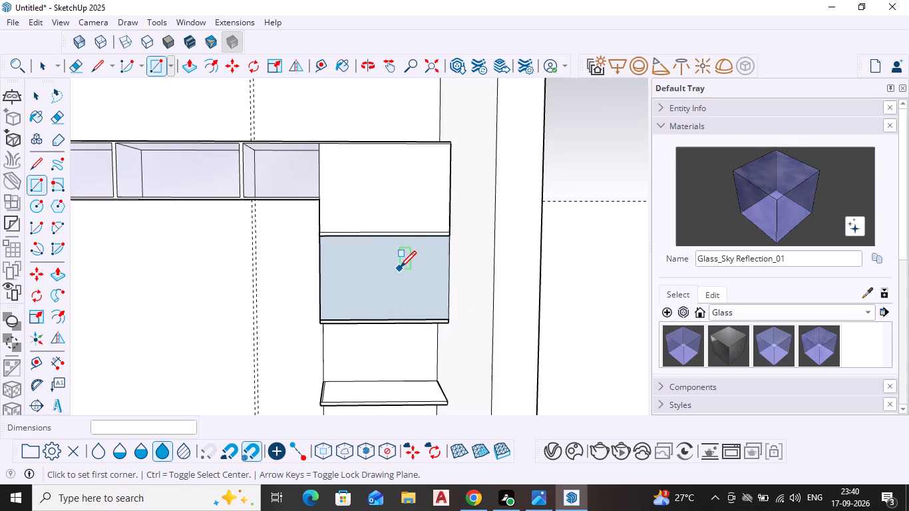
pyautogui.press('space')
pyautogui.click(405, 283)
pyautogui.rightClick(403, 285)
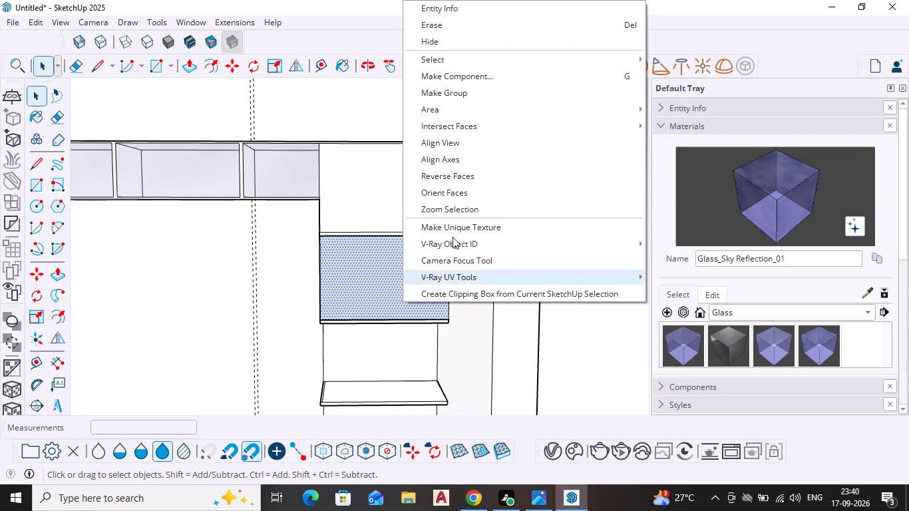
pyautogui.click(454, 176)
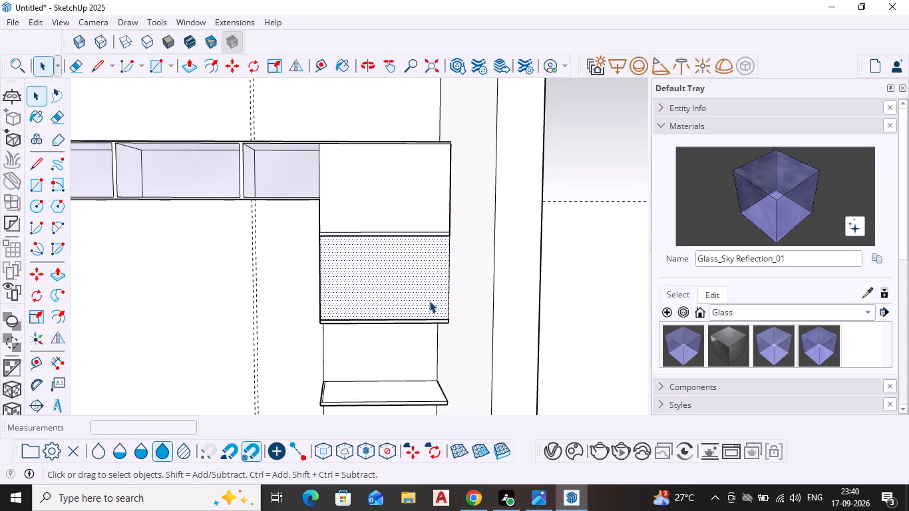
# Draw a rectangle about 2' 11 1/2" by 1' 10 1/2" closing the bottom right shelf opening.
pyautogui.keyDown('shift'); pyautogui.moveTo(429, 293); pyautogui.dragTo(429, 180, button='middle'); pyautogui.keyUp('shift')
pyautogui.scroll(2, 395, 216)
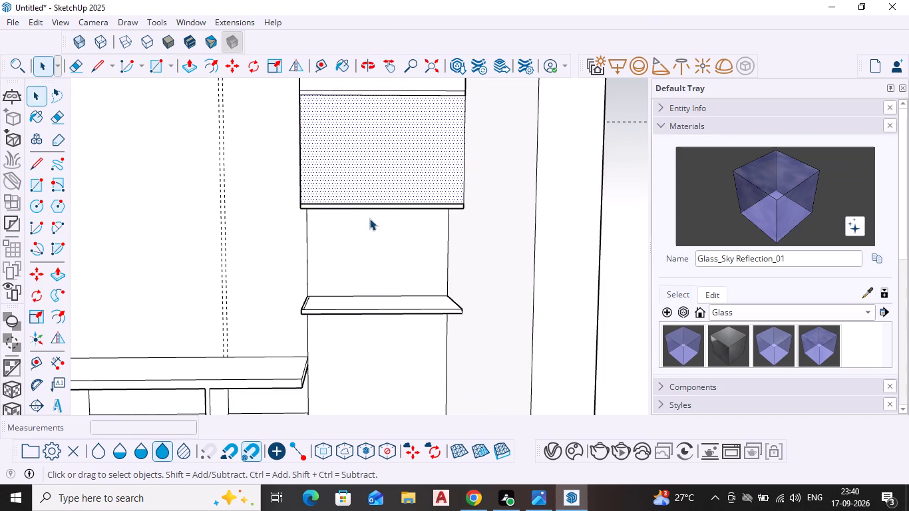
pyautogui.press('r')
pyautogui.click(303, 212)
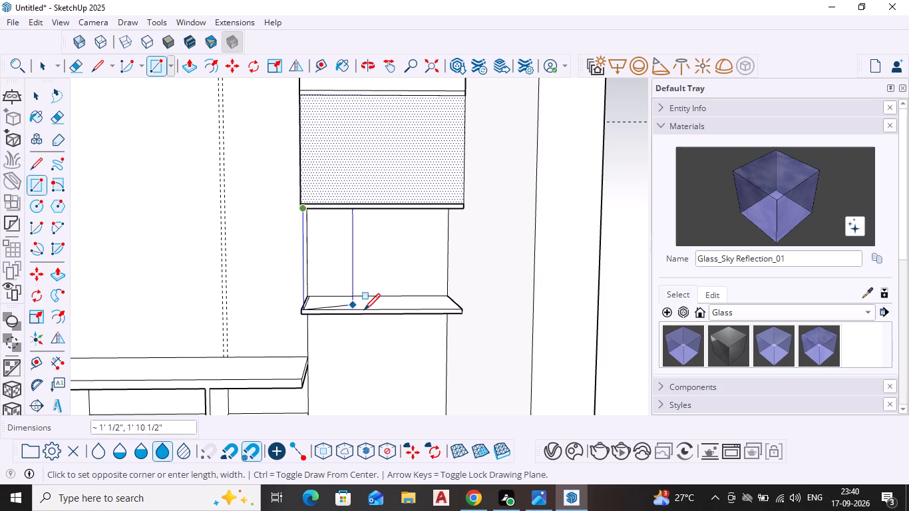
pyautogui.click(464, 311)
# Close the lower unit's three openings with 1' 7/8" high rectangles, about 1' 11 3/16", 2' 10 3/4" and 1' 8 11/16" wide from left to right.
pyautogui.scroll(3, 307, 293)
pyautogui.moveTo(315, 277); pyautogui.dragTo(357, 271, button='middle')
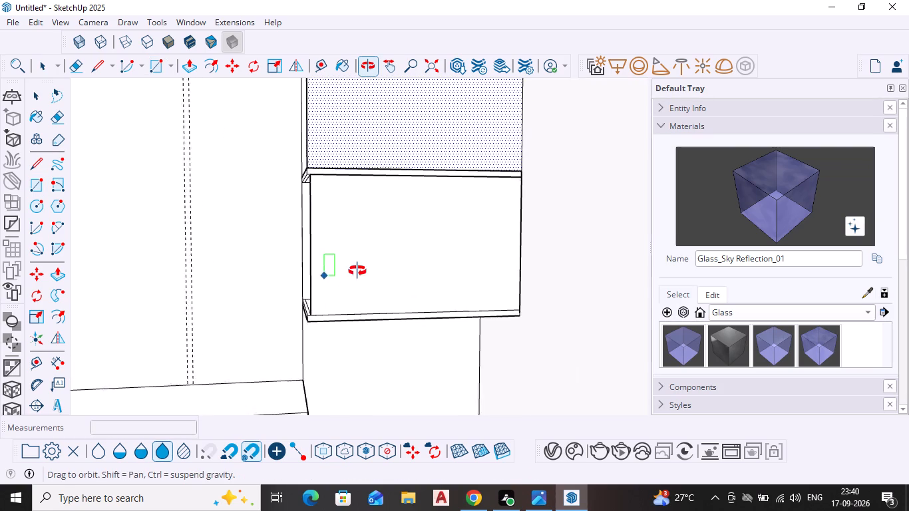
pyautogui.moveTo(357, 271); pyautogui.dragTo(349, 262, button='middle')
pyautogui.scroll(-9, 371, 228)
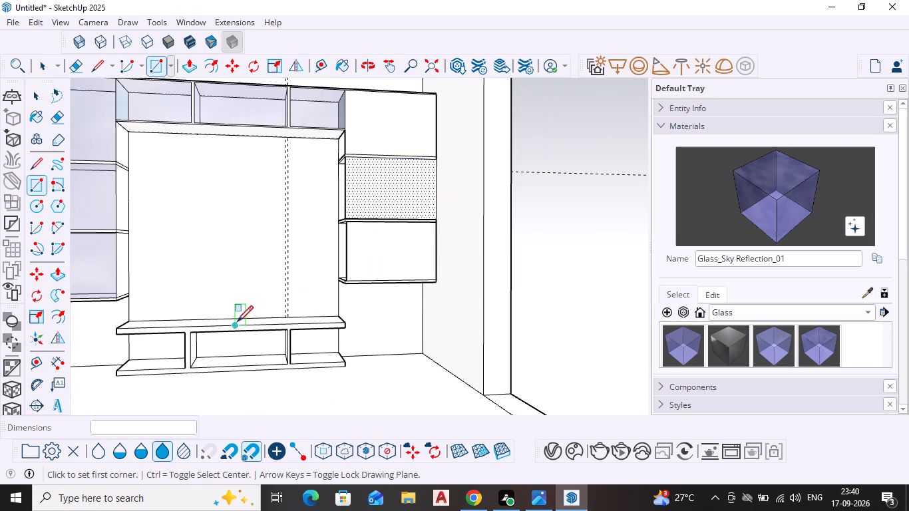
pyautogui.scroll(3, 122, 346)
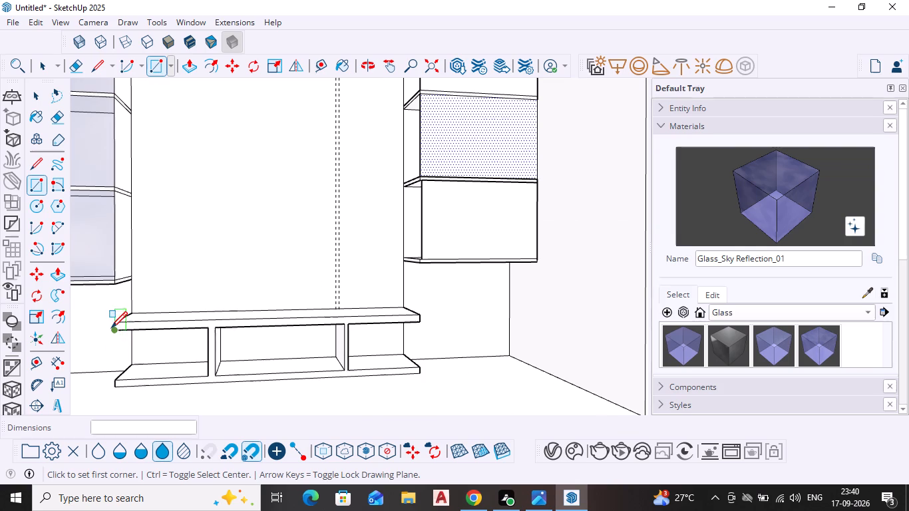
pyautogui.click(114, 331)
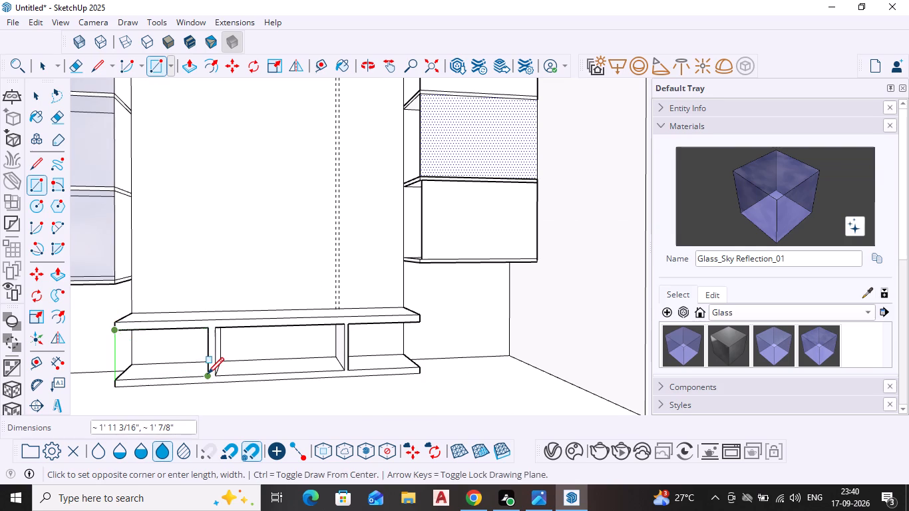
pyautogui.click(208, 375)
pyautogui.click(216, 330)
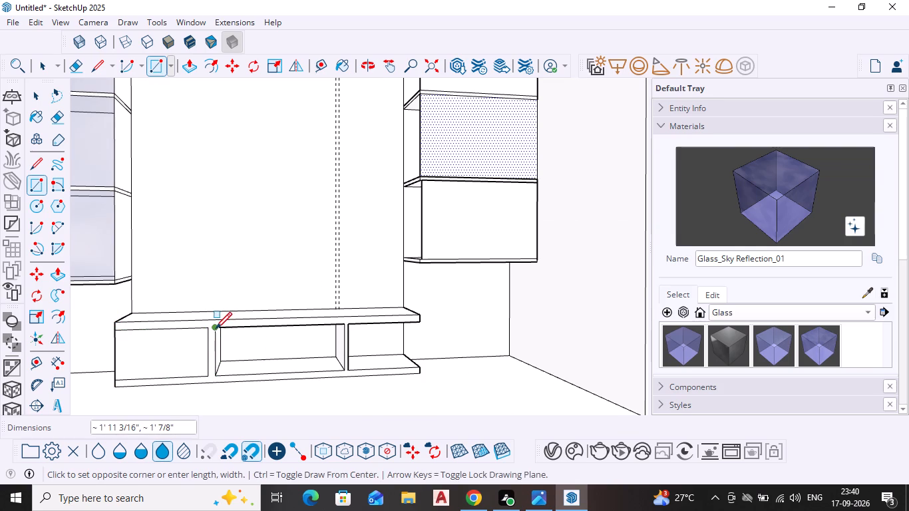
pyautogui.click(345, 372)
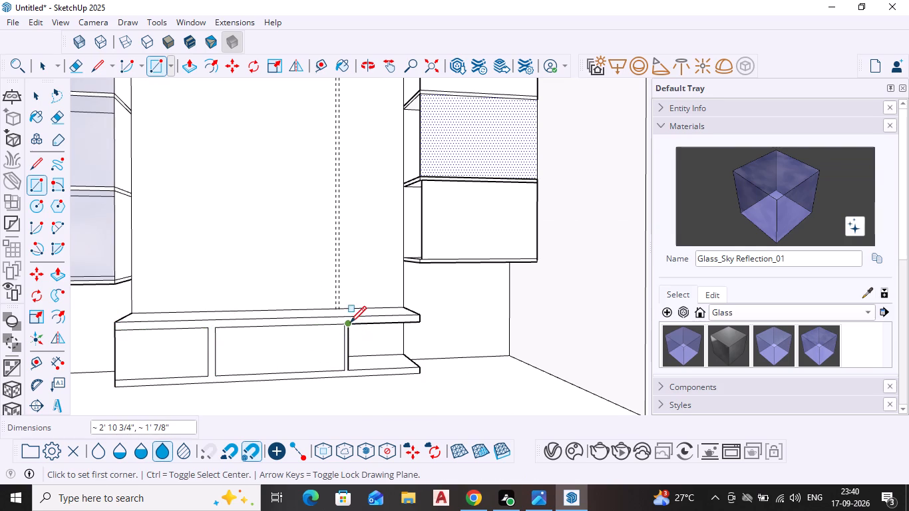
pyautogui.click(350, 324)
pyautogui.click(415, 370)
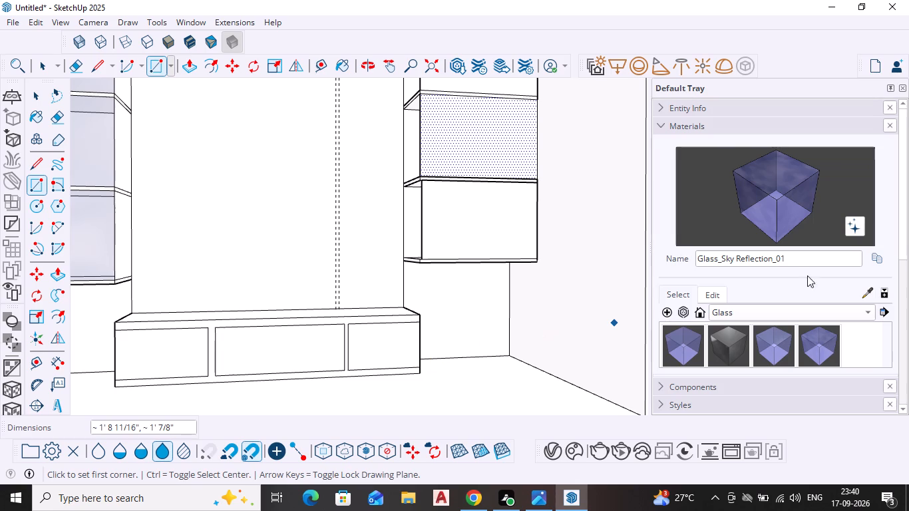
# Paint the lower unit's three front faces with Glass_Sky Reflection_01.
pyautogui.doubleClick(822, 341)
pyautogui.click(374, 346)
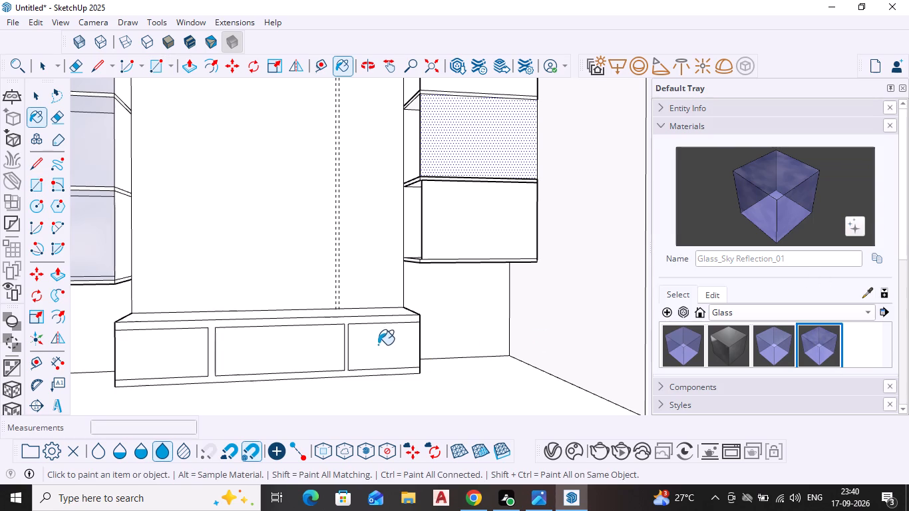
pyautogui.click(283, 355)
pyautogui.click(130, 361)
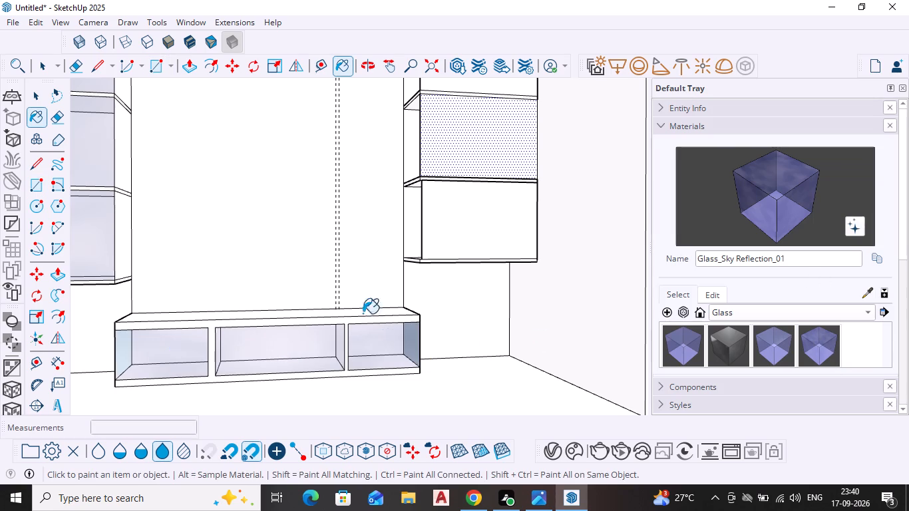
# Paint the bottom, middle and top right shelf fronts with Glass_Sky Reflection_01.
pyautogui.click(478, 229)
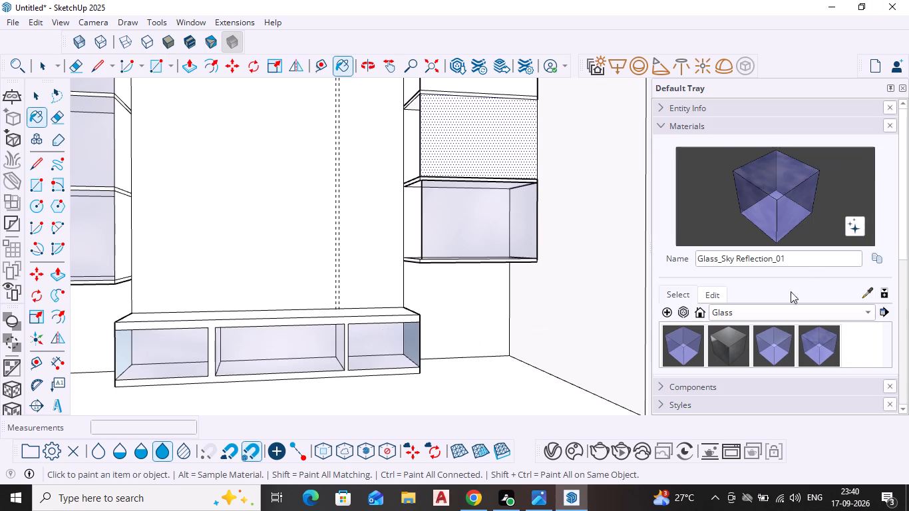
pyautogui.keyDown('shift'); pyautogui.scroll(-1, 612, 218); pyautogui.keyUp('shift')
pyautogui.keyDown('shift'); pyautogui.moveTo(610, 217); pyautogui.dragTo(558, 337, button='middle'); pyautogui.keyUp('shift')
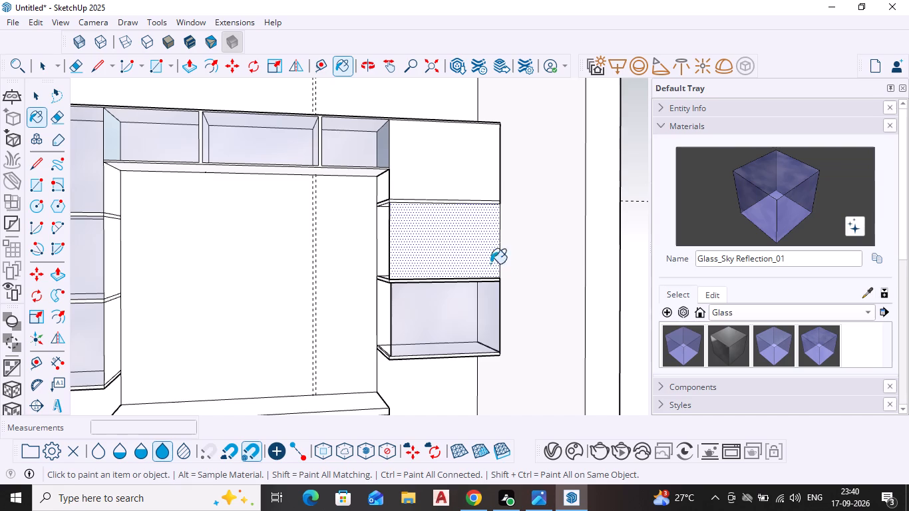
pyautogui.click(463, 246)
pyautogui.click(468, 156)
pyautogui.scroll(-9, 516, 213)
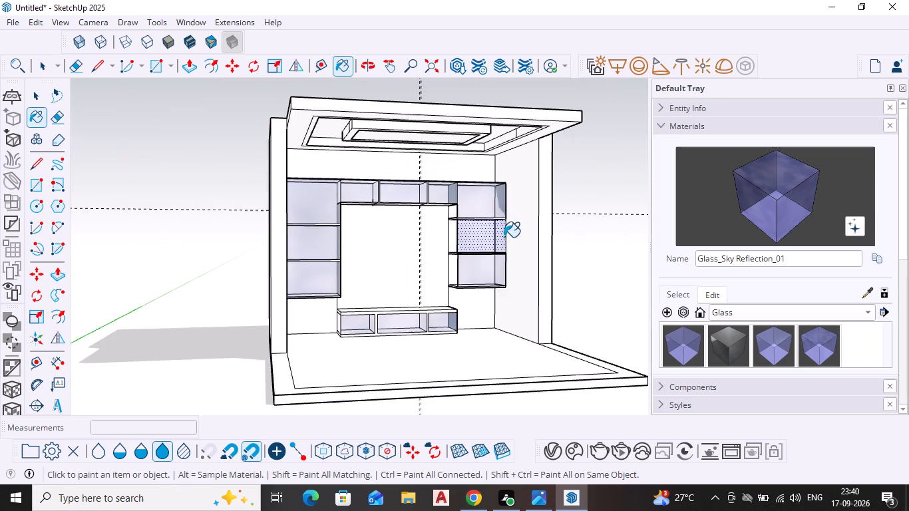
pyautogui.moveTo(502, 242); pyautogui.dragTo(454, 285, button='middle')
pyautogui.scroll(-1, 454, 285)
pyautogui.scroll(3, 383, 298)
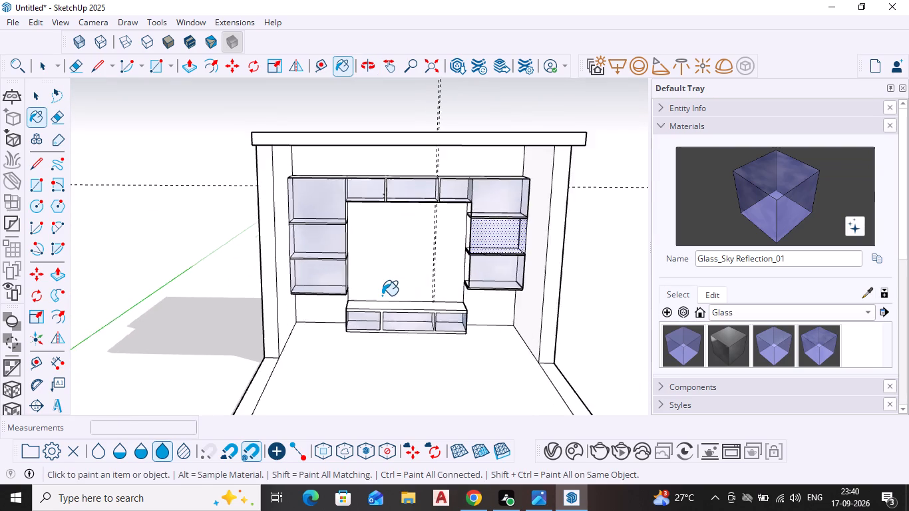
pyautogui.press('Escape')
pyautogui.press('`')
pyautogui.press('space')
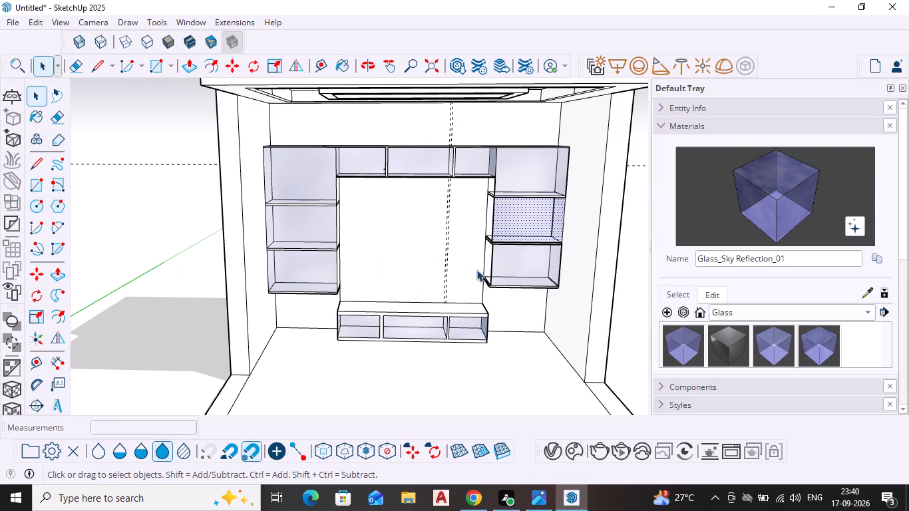
# Delete all guides from the model.
pyautogui.scroll(4, 460, 269)
pyautogui.moveTo(479, 252); pyautogui.dragTo(550, 259, button='middle')
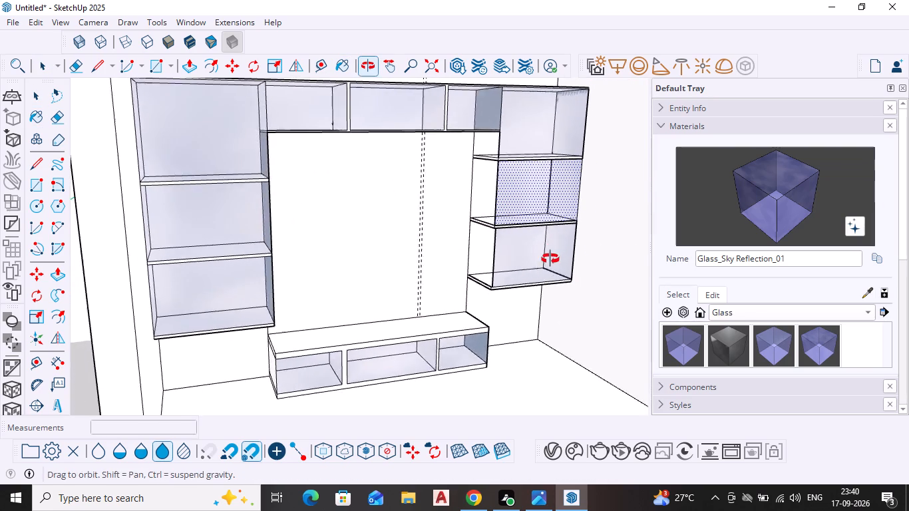
pyautogui.moveTo(550, 259); pyautogui.dragTo(452, 264, button='middle')
pyautogui.scroll(2, 394, 265)
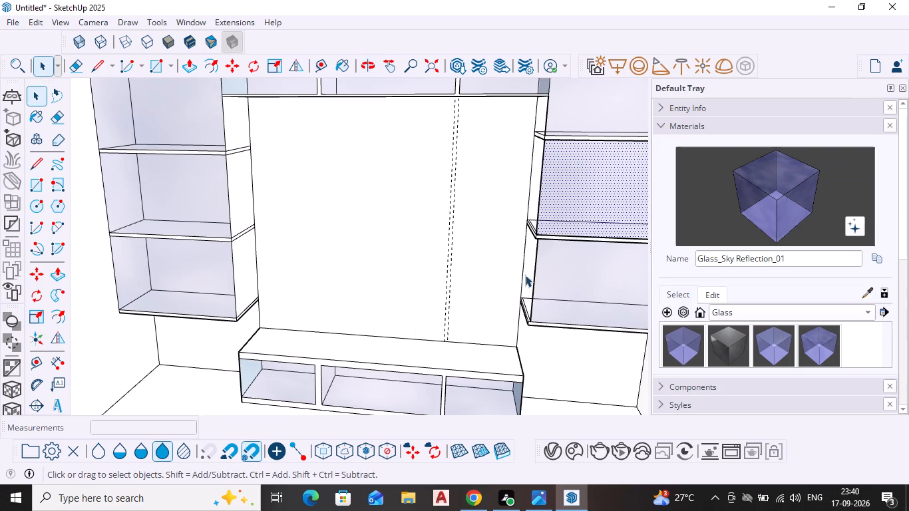
pyautogui.click(33, 28)
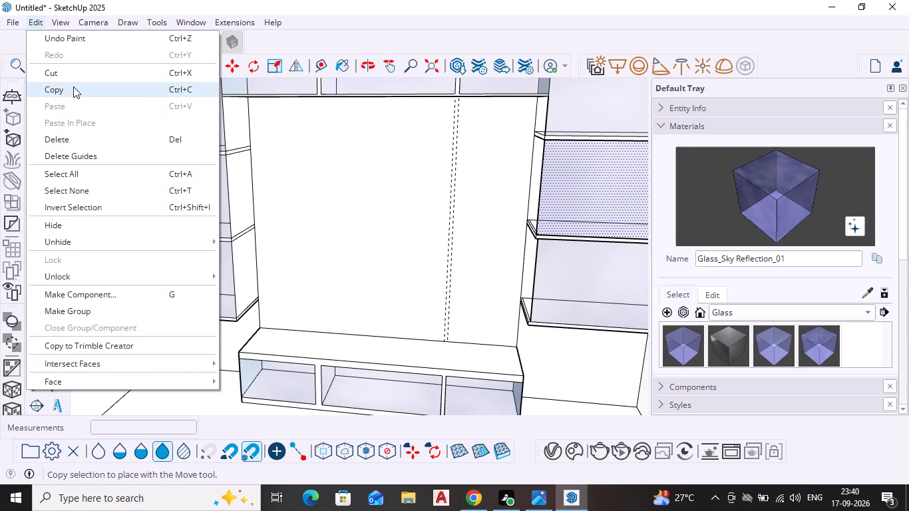
pyautogui.click(73, 151)
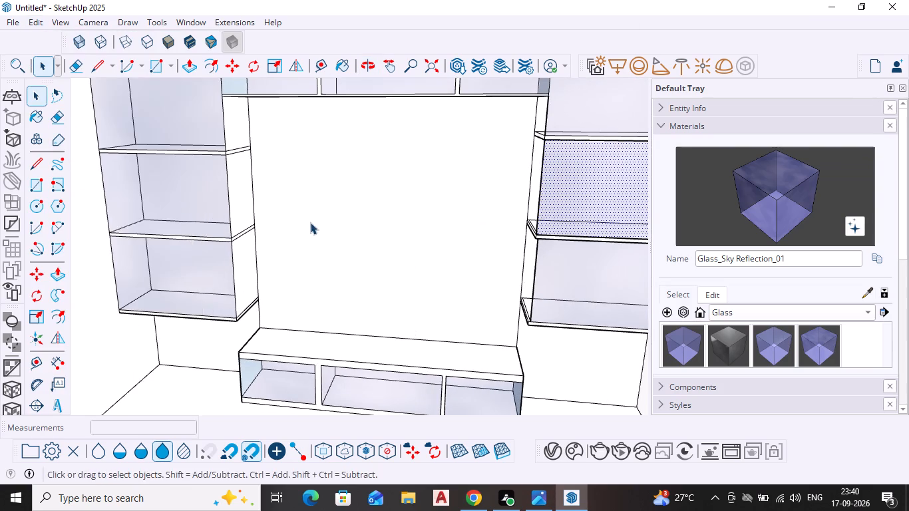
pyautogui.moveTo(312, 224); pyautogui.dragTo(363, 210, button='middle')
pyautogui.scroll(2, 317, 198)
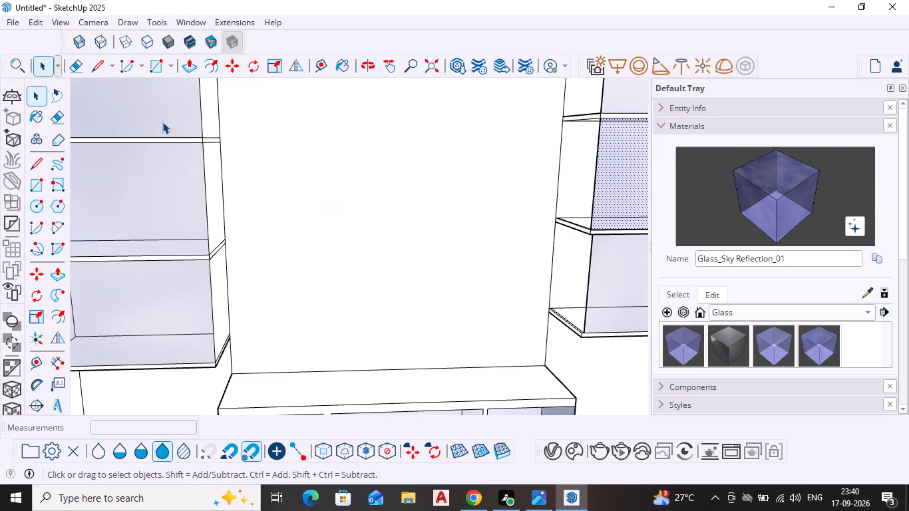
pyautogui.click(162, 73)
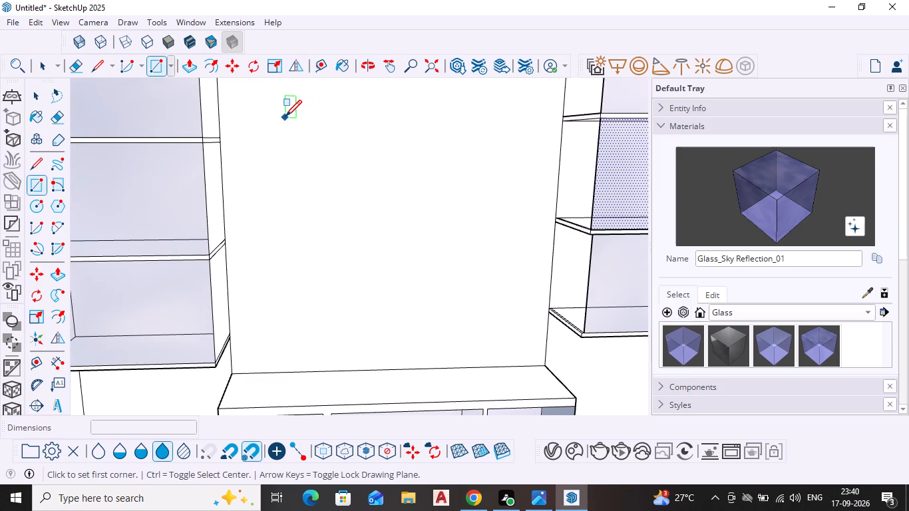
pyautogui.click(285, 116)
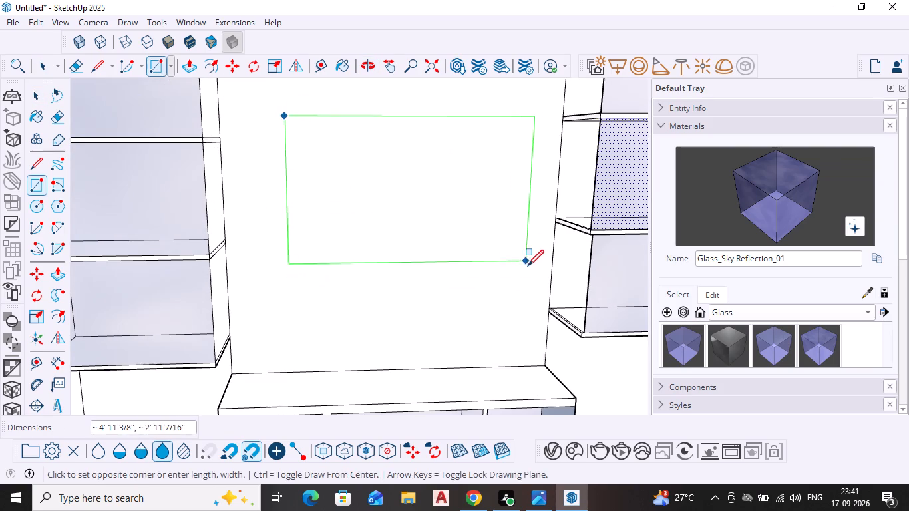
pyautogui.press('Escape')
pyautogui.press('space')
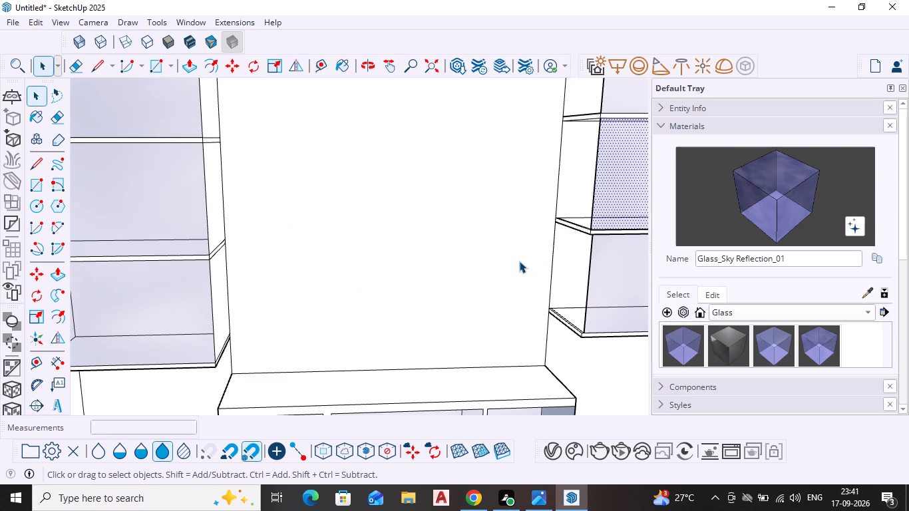
# Draw a rectangle about 4' 4" wide by 2' 3" high on the central wall panel above the lower unit.
pyautogui.press('r')
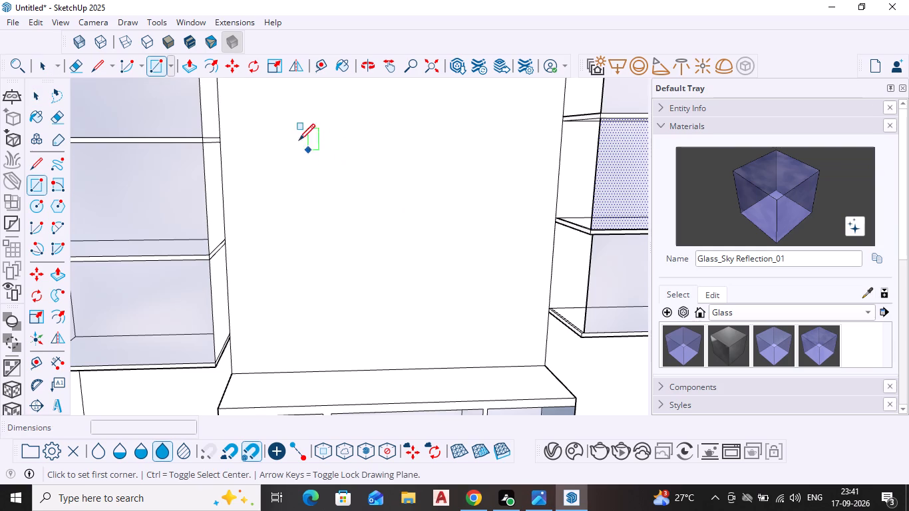
pyautogui.click(289, 132)
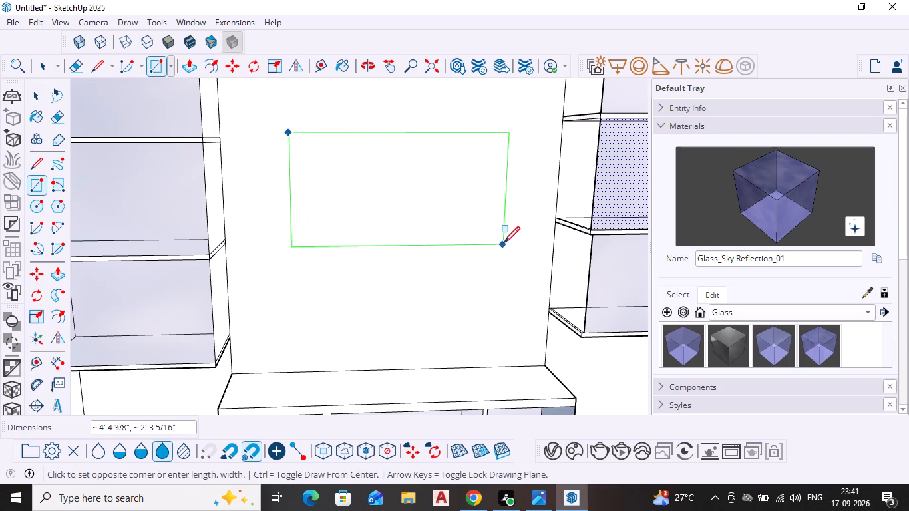
pyautogui.click(506, 244)
# Close the side gaps between the shelf bottoms and lower unit with 1' 6" deep rectangles, about 10 13/16" high at left and 1' 3 13/16" at right.
pyautogui.press('v')
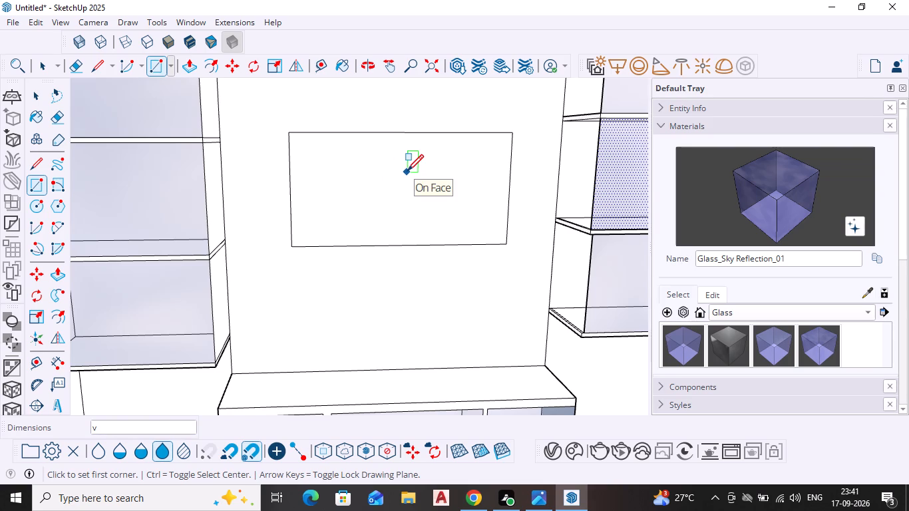
pyautogui.click(220, 363)
pyautogui.click(240, 371)
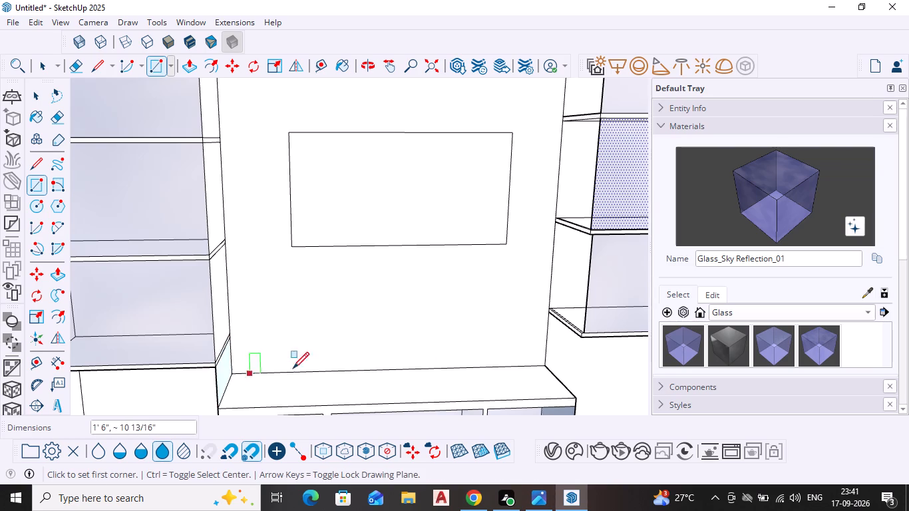
pyautogui.click(551, 315)
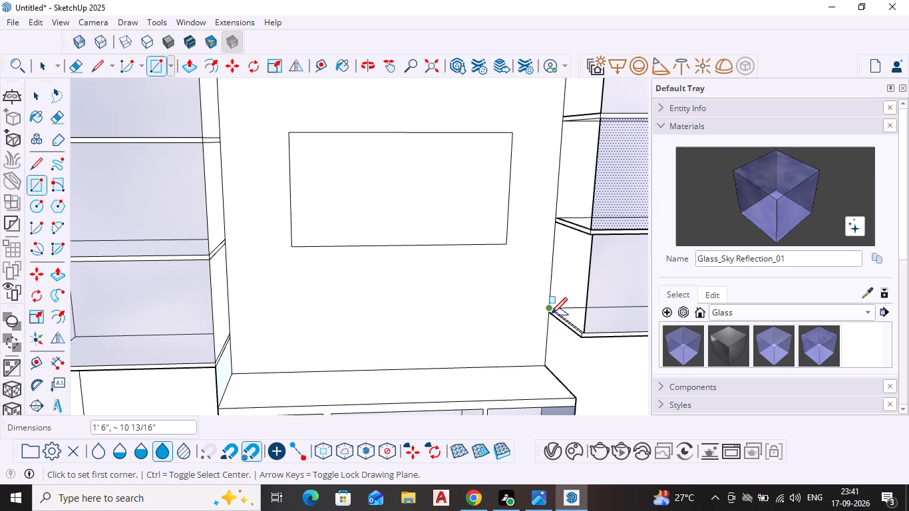
pyautogui.click(577, 395)
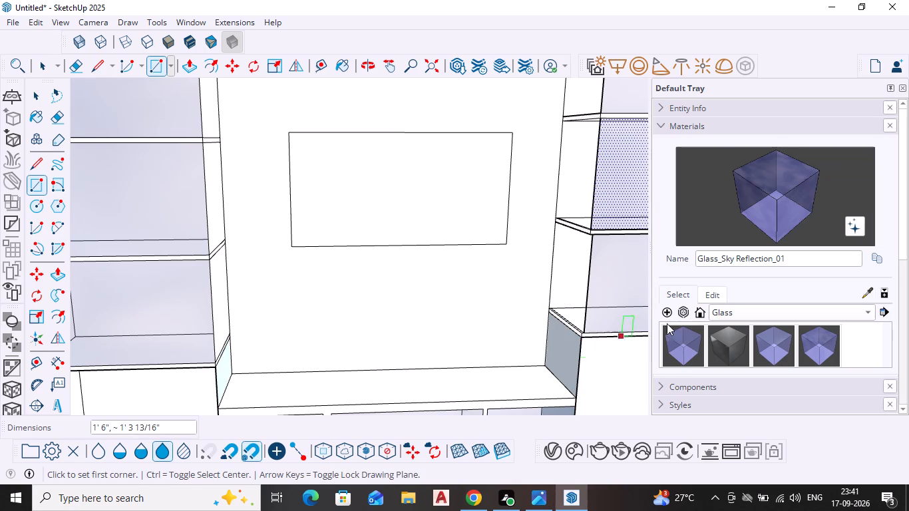
pyautogui.press('space')
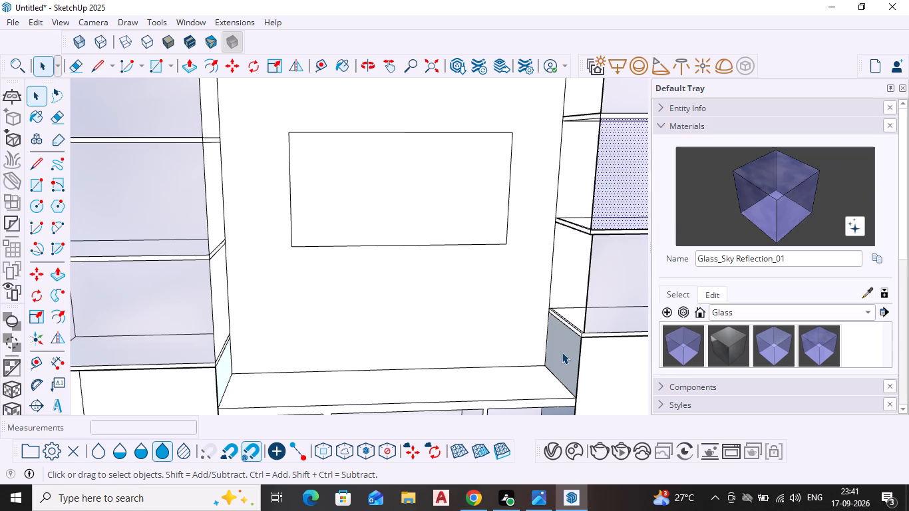
# Reverse the two new side faces above the lower unit, first the right one and then the left one.
pyautogui.click(562, 352)
pyautogui.rightClick(560, 351)
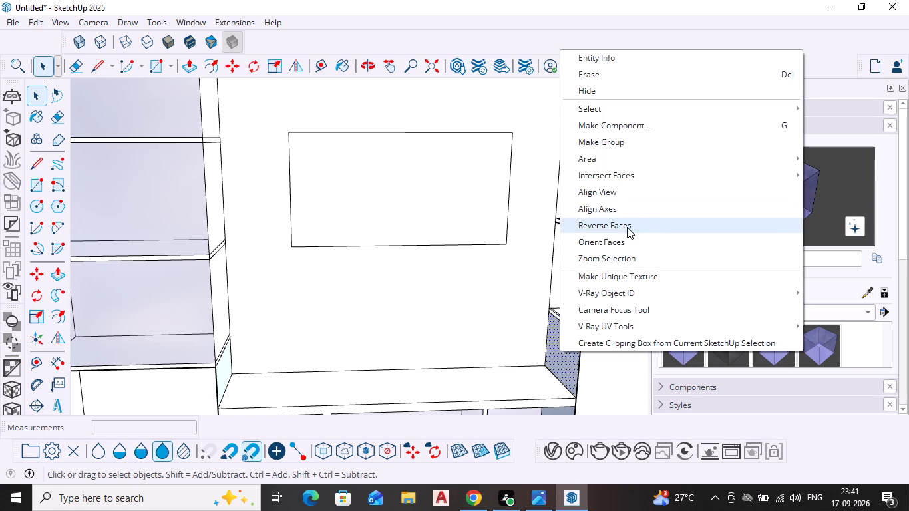
pyautogui.click(627, 227)
pyautogui.rightClick(224, 374)
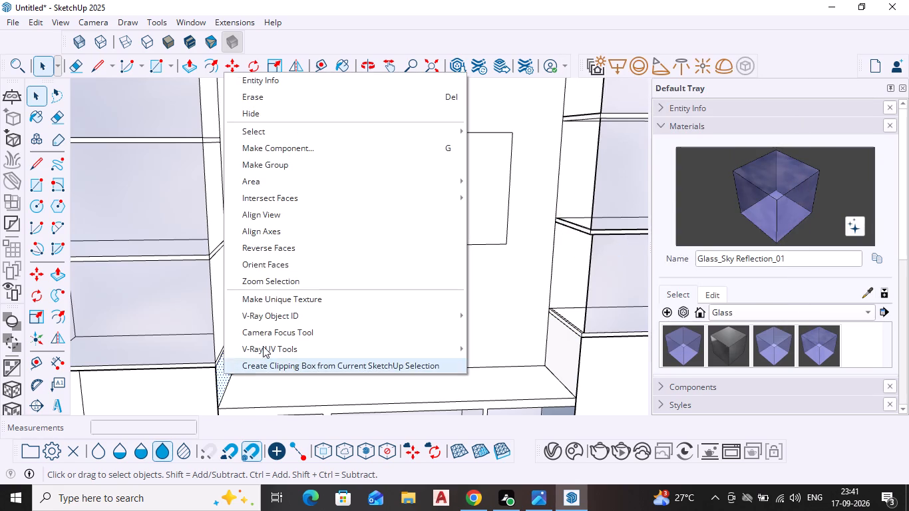
pyautogui.click(277, 244)
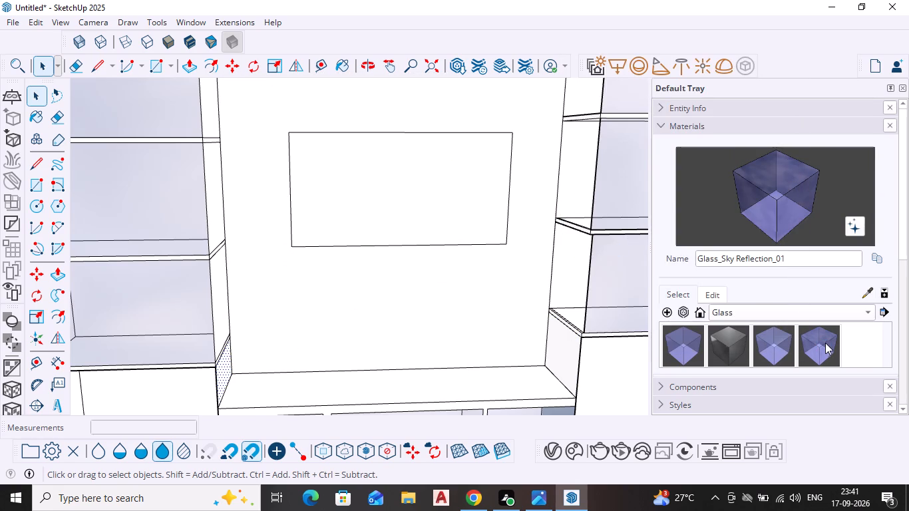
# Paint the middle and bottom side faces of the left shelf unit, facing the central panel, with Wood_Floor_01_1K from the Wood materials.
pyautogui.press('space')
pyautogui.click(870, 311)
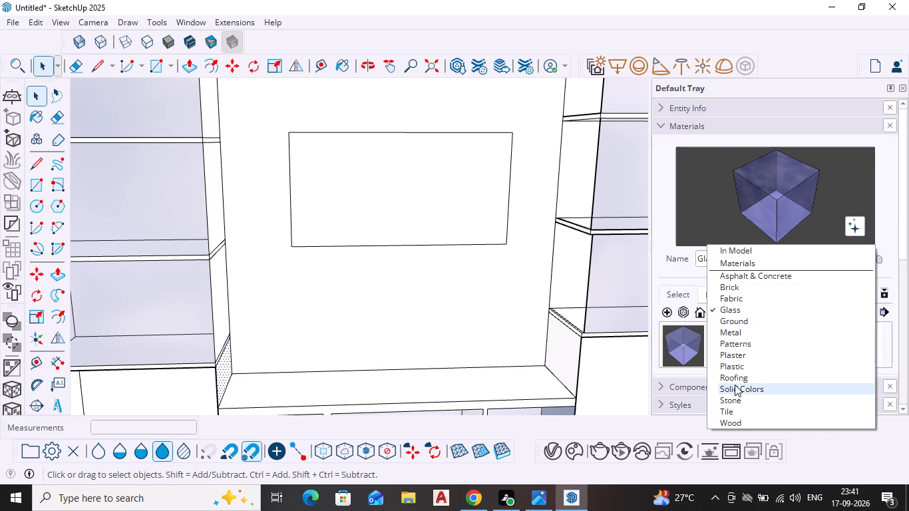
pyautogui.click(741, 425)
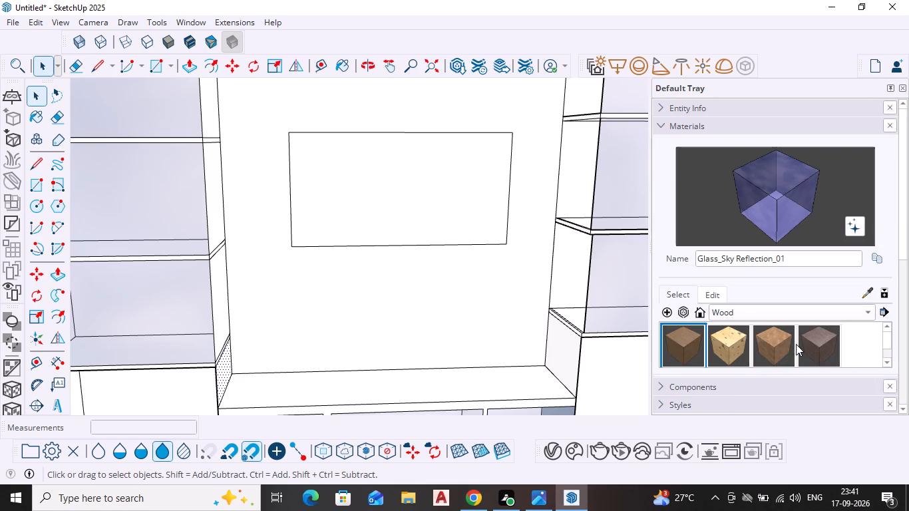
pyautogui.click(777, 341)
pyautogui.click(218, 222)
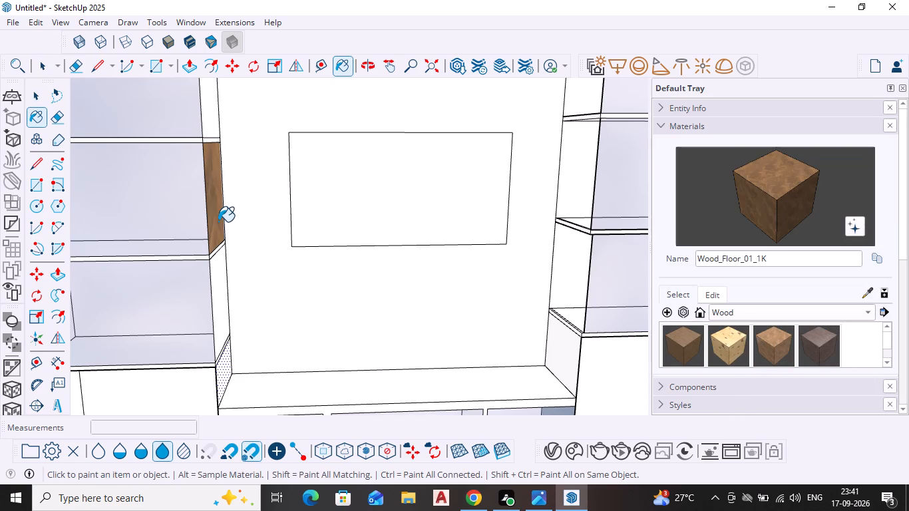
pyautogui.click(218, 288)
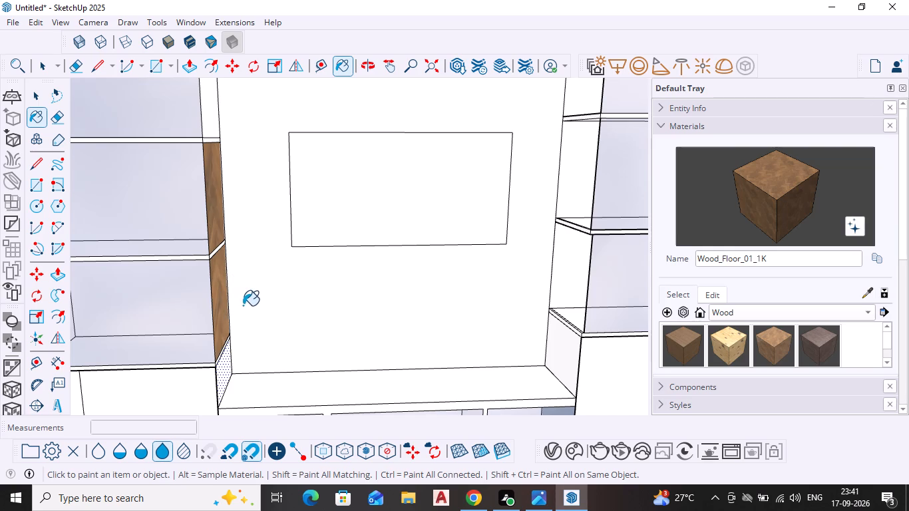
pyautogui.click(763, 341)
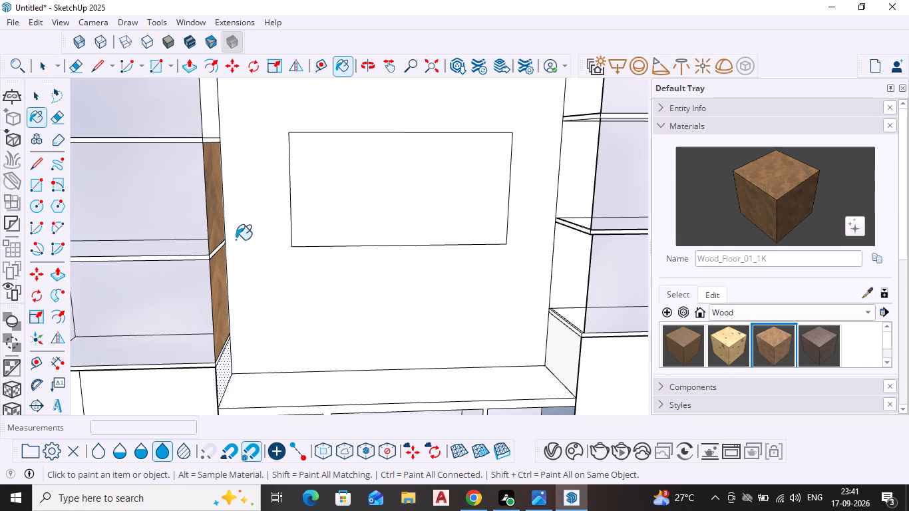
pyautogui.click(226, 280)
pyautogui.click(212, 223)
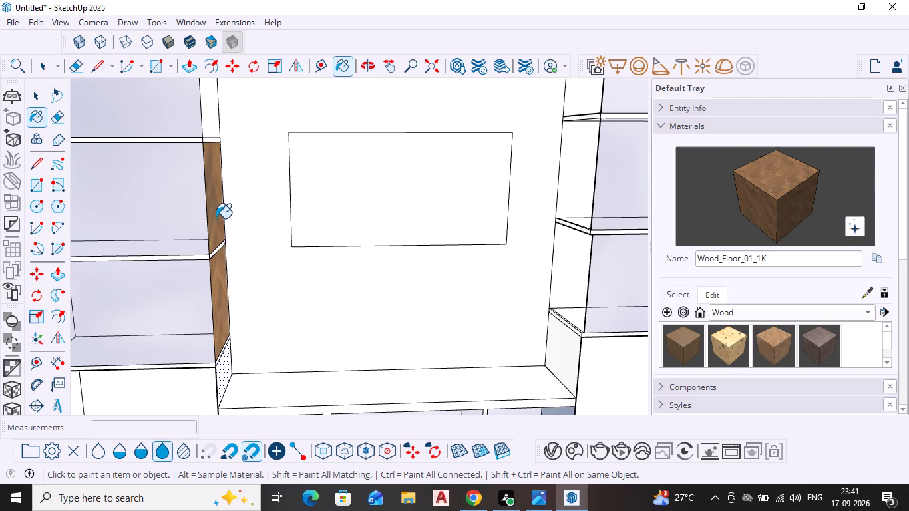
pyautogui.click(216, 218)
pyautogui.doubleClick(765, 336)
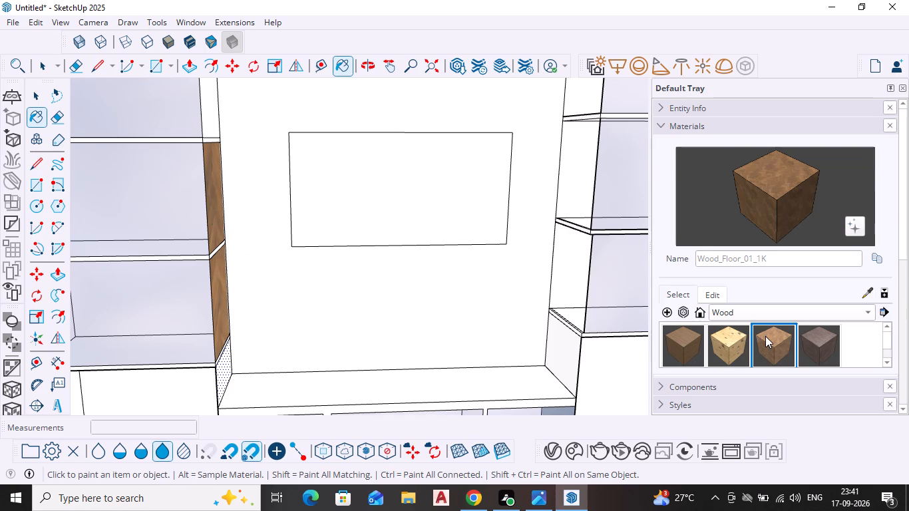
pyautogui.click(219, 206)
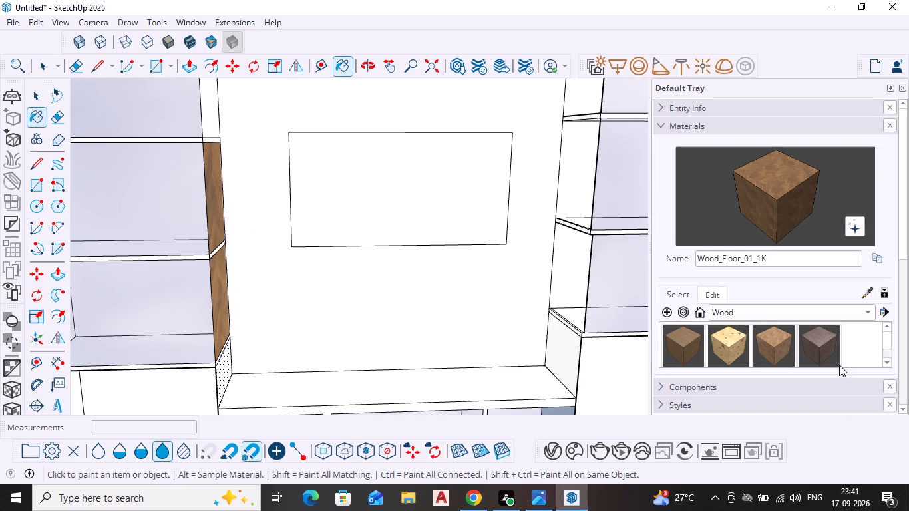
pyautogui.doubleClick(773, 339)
# Paint the left shelf unit's three side faces beside the central panel and the upper cabinet's underside with Plywood_08_1K.
pyautogui.doubleClick(731, 342)
pyautogui.click(729, 342)
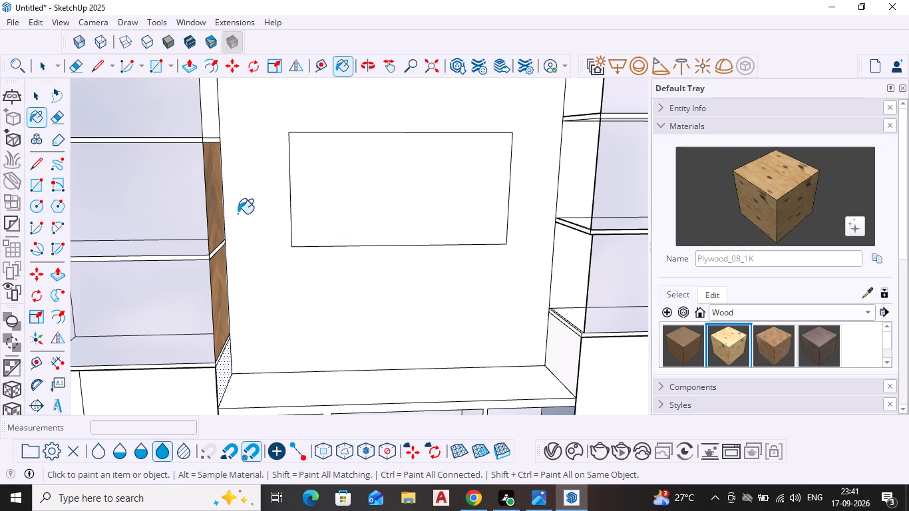
pyautogui.click(222, 211)
pyautogui.click(218, 293)
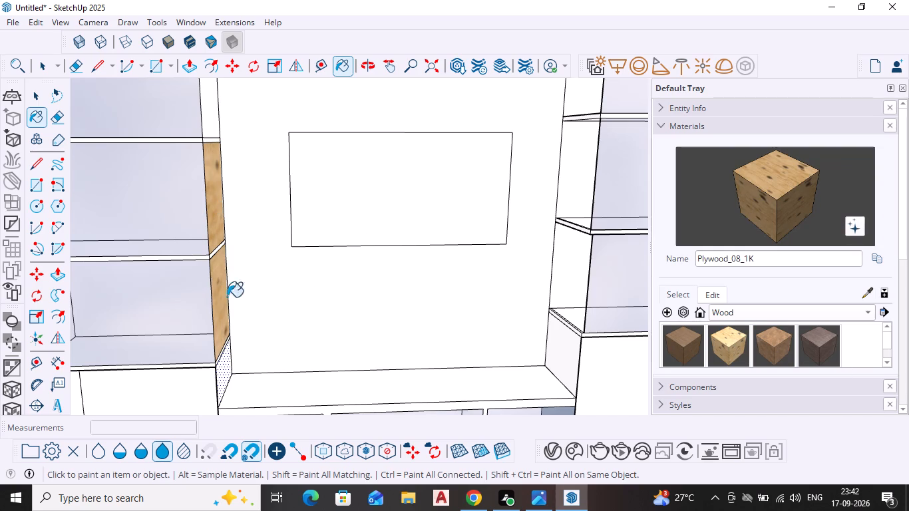
pyautogui.scroll(-4, 344, 245)
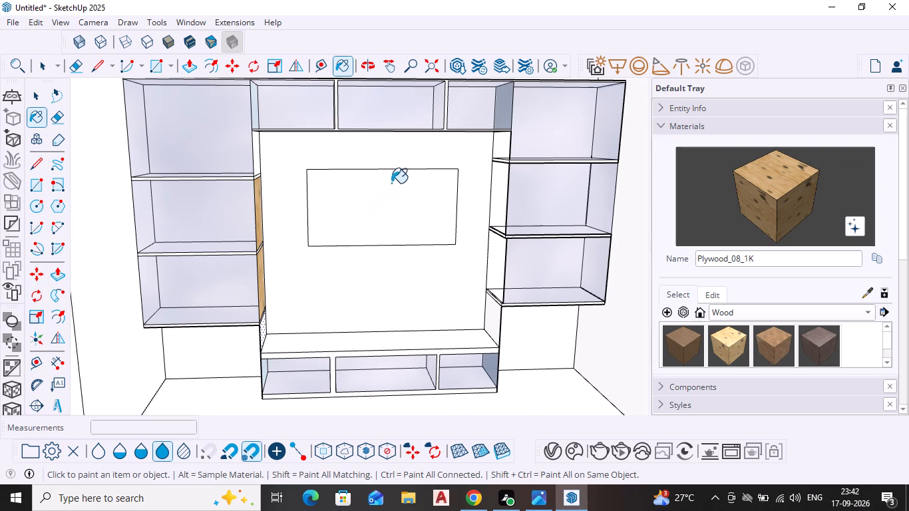
pyautogui.keyDown('shift'); pyautogui.moveTo(396, 167); pyautogui.dragTo(367, 217, button='middle'); pyautogui.keyUp('shift')
pyautogui.click(224, 220)
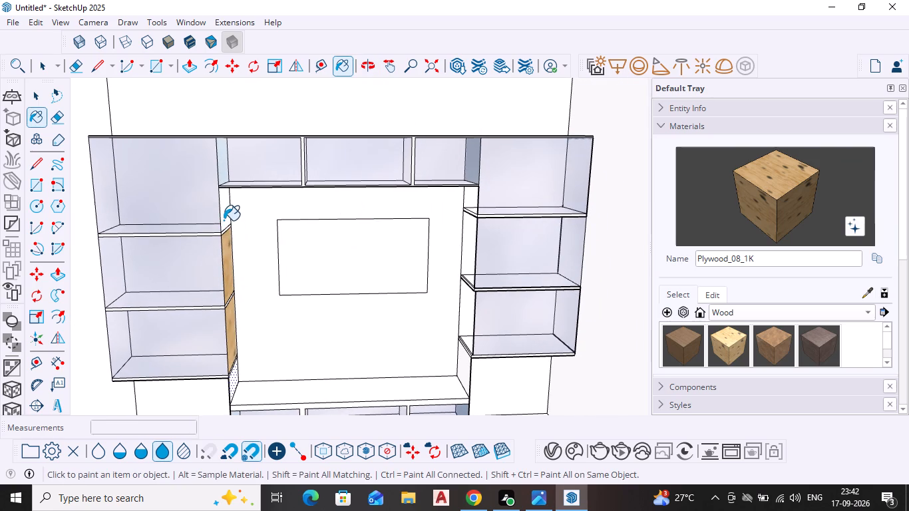
pyautogui.scroll(5, 270, 207)
pyautogui.moveTo(273, 190); pyautogui.dragTo(295, 102, button='middle')
pyautogui.click(284, 167)
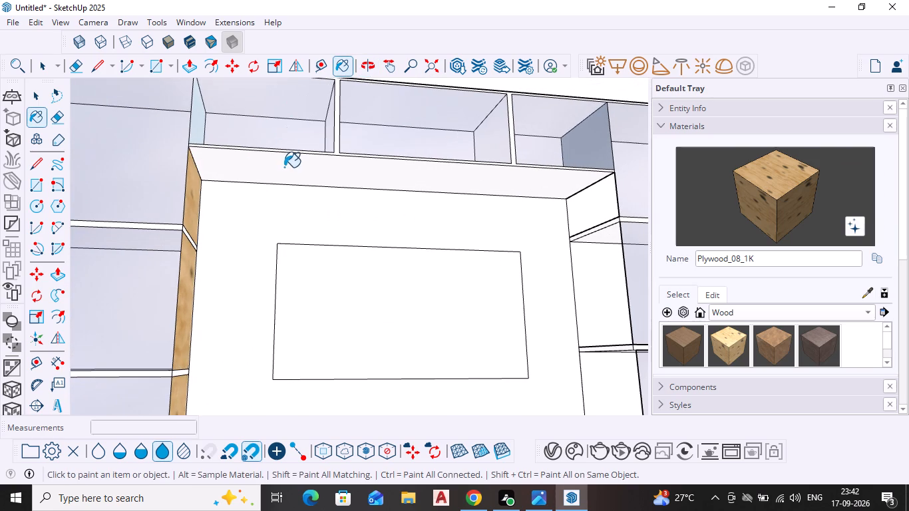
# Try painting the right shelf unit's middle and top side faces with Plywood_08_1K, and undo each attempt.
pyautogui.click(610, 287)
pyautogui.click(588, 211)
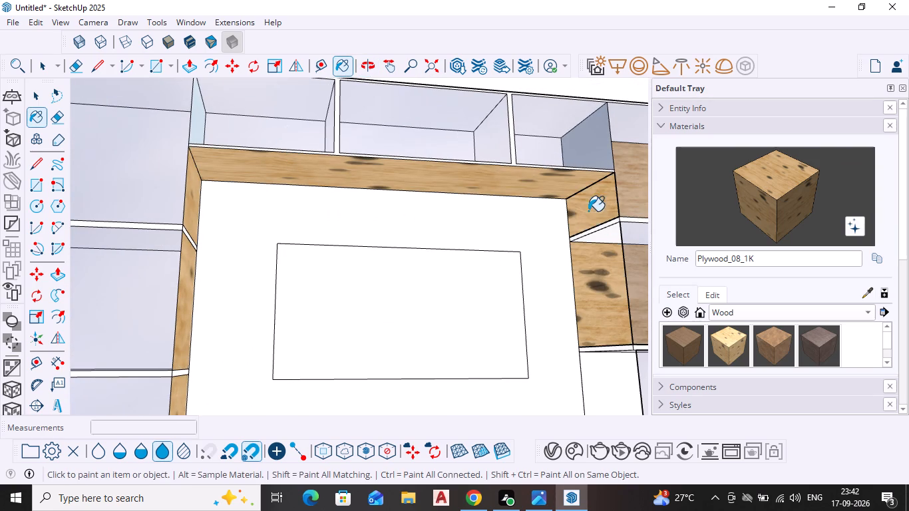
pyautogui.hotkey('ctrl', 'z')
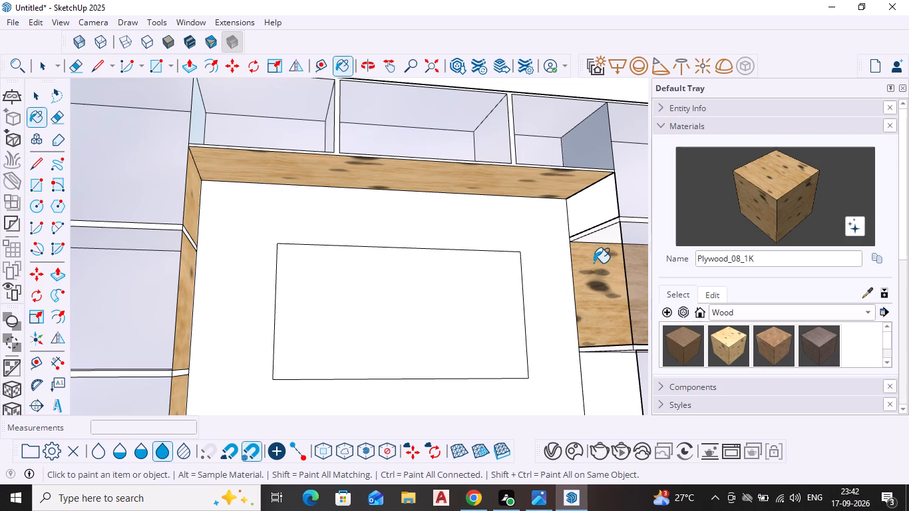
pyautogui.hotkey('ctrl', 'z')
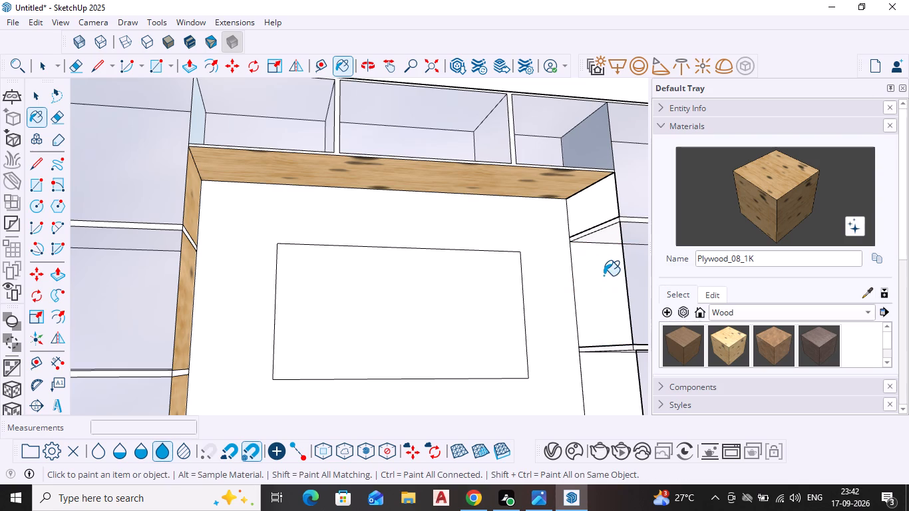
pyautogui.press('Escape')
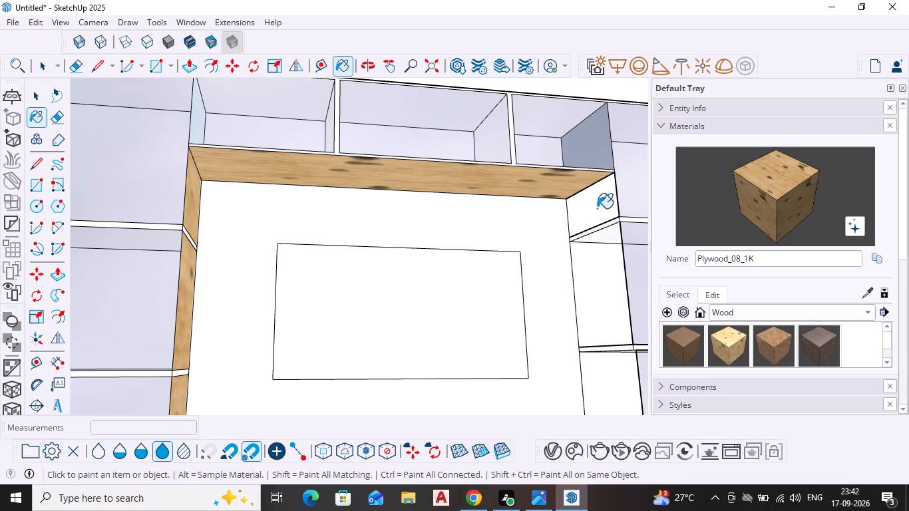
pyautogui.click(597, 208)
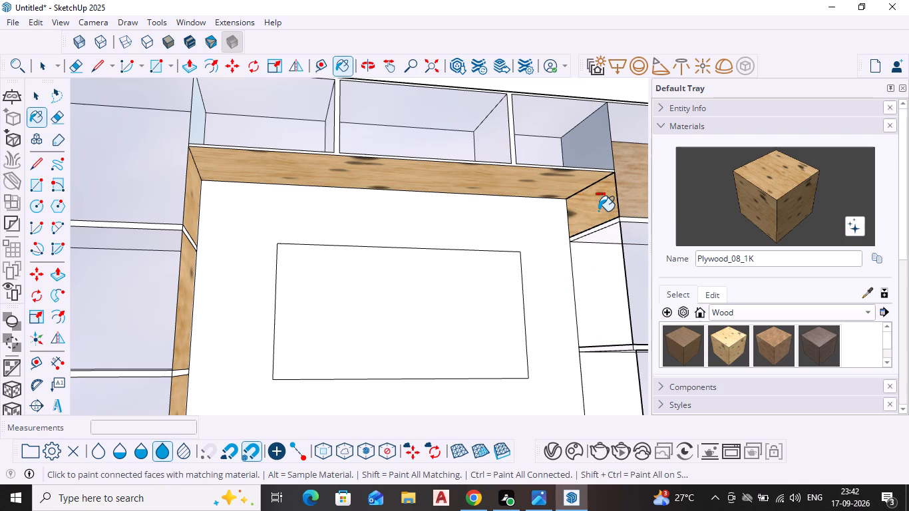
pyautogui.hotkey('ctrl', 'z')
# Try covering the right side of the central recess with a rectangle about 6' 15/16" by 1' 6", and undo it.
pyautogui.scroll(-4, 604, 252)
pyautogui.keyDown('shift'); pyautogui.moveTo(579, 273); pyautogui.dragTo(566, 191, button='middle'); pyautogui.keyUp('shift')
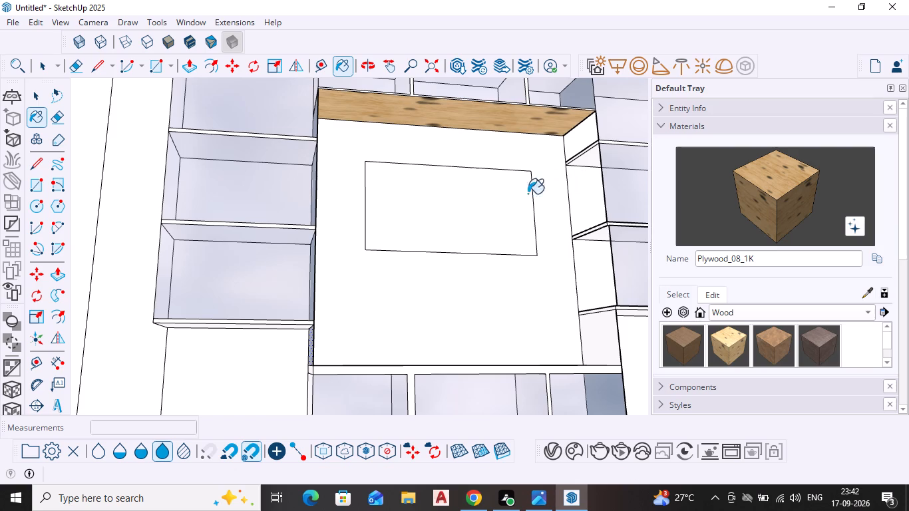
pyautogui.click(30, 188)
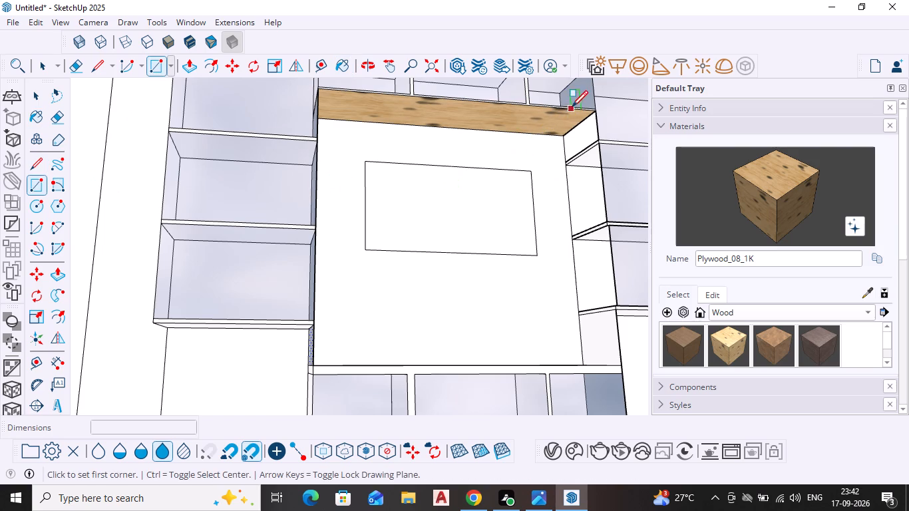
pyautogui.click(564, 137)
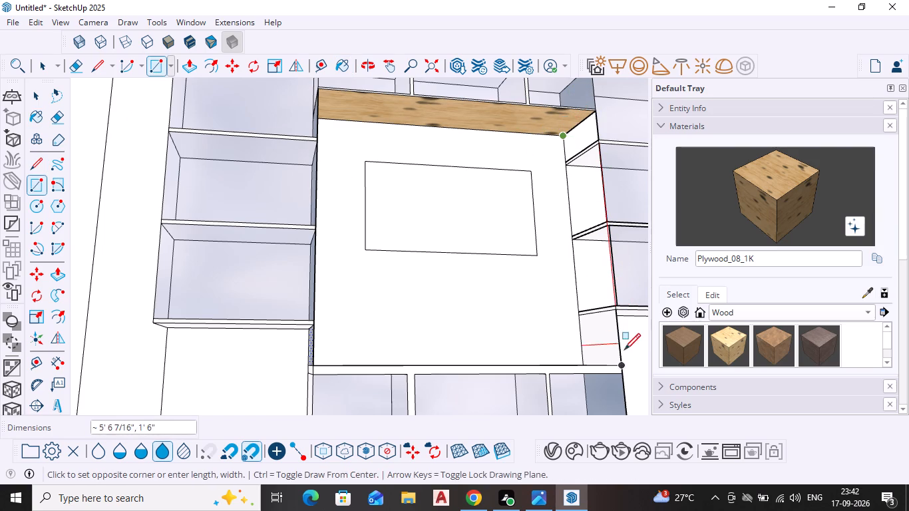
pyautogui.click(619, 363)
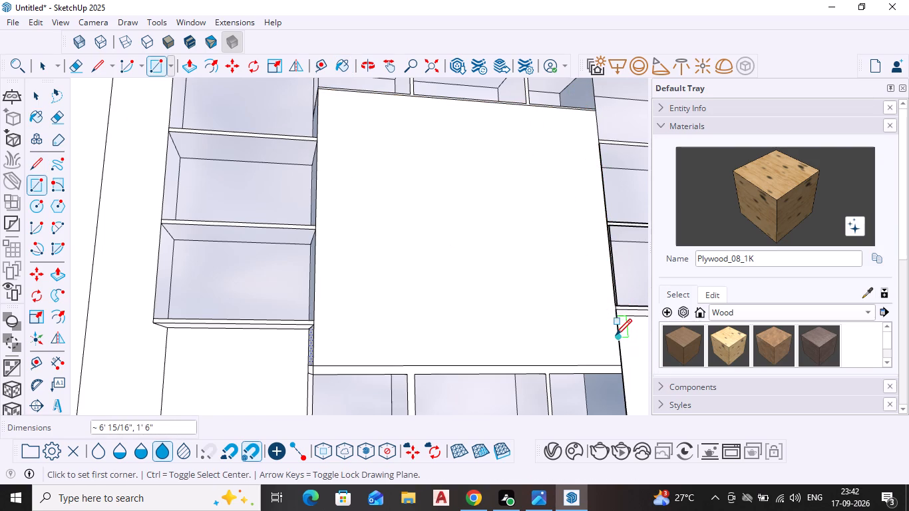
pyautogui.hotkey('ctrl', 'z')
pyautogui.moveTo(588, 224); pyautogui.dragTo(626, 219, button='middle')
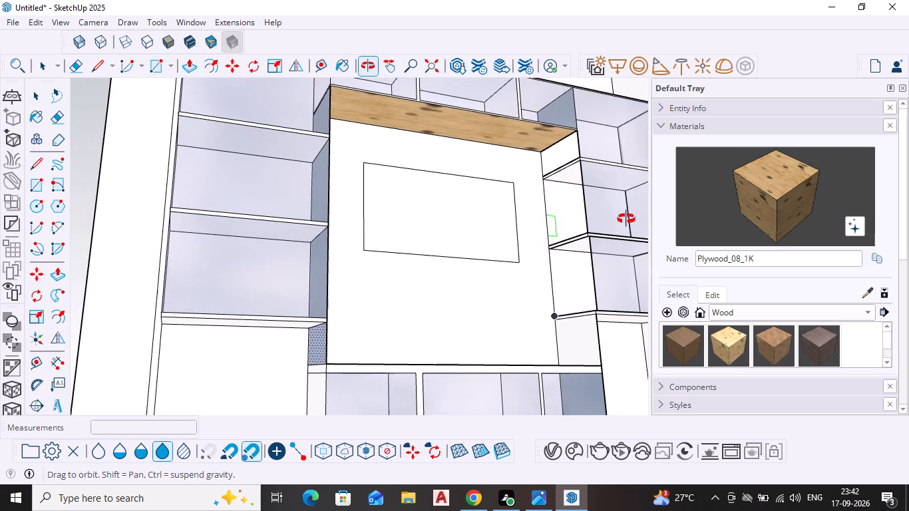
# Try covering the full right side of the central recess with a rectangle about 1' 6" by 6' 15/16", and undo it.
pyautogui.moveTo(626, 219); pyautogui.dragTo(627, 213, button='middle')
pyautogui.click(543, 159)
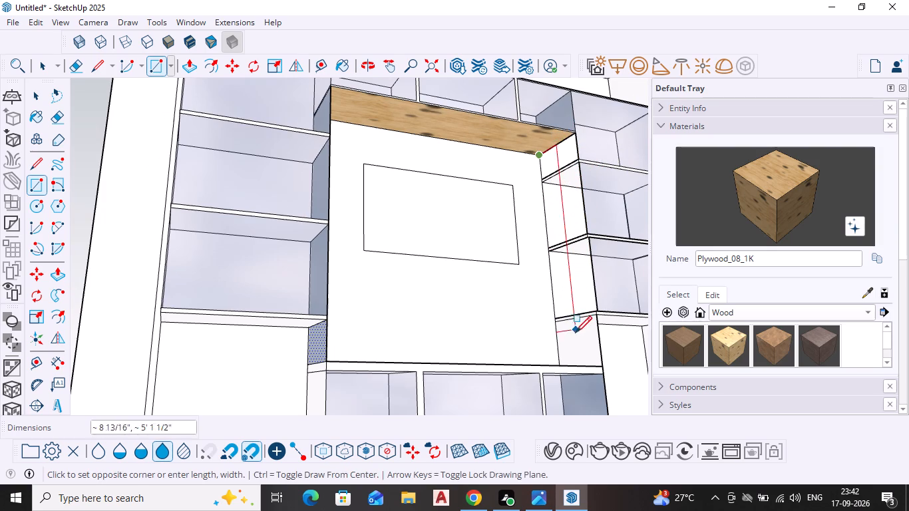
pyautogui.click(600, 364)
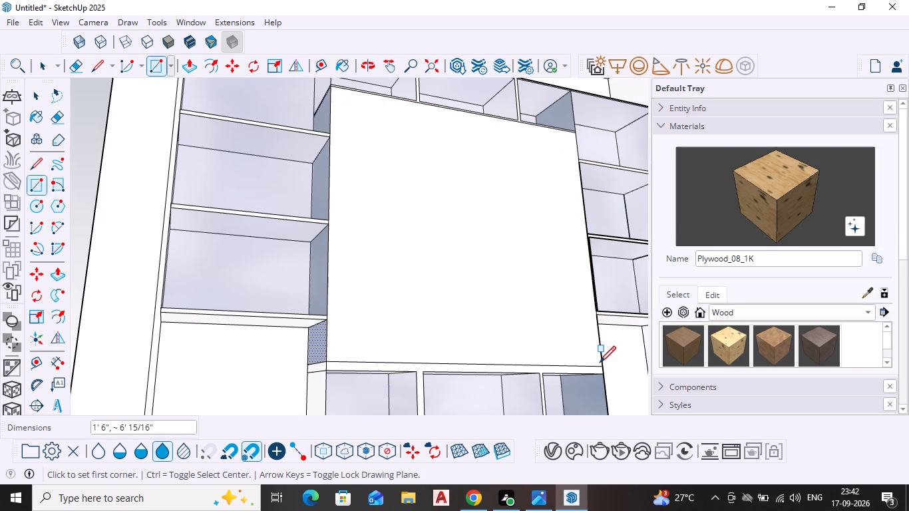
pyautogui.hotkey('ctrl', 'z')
# Draw a rectangle about 1' 6" by 10 1/8" over the right shelf unit's top side section facing the central recess.
pyautogui.moveTo(603, 326); pyautogui.dragTo(545, 392, button='middle')
pyautogui.scroll(-1, 601, 327)
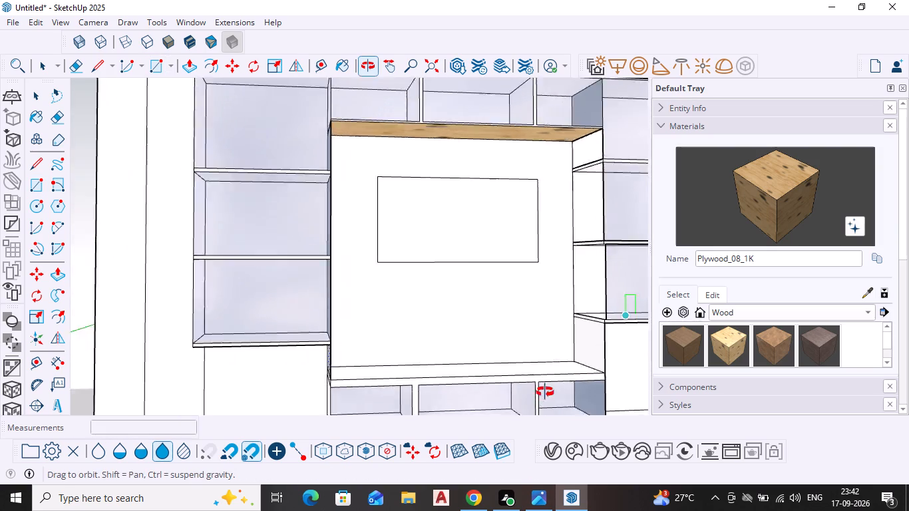
pyautogui.moveTo(545, 392); pyautogui.dragTo(516, 401, button='middle')
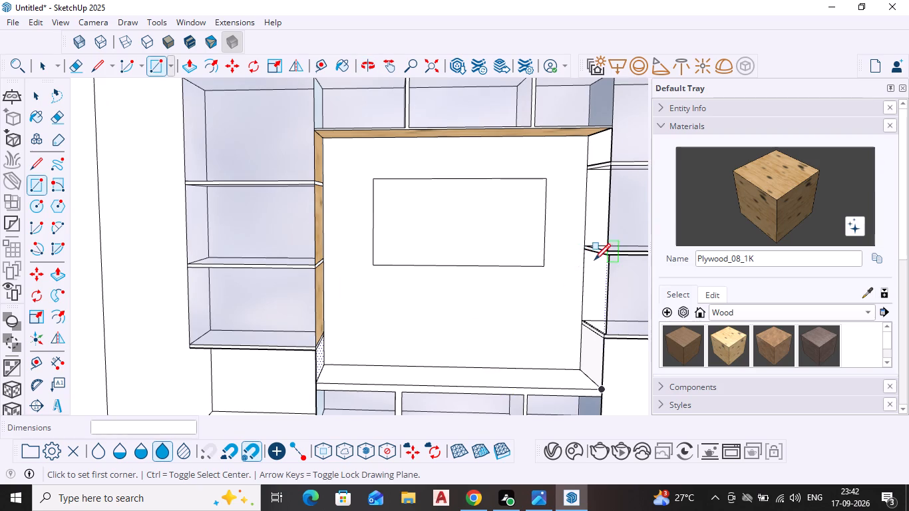
pyautogui.click(591, 142)
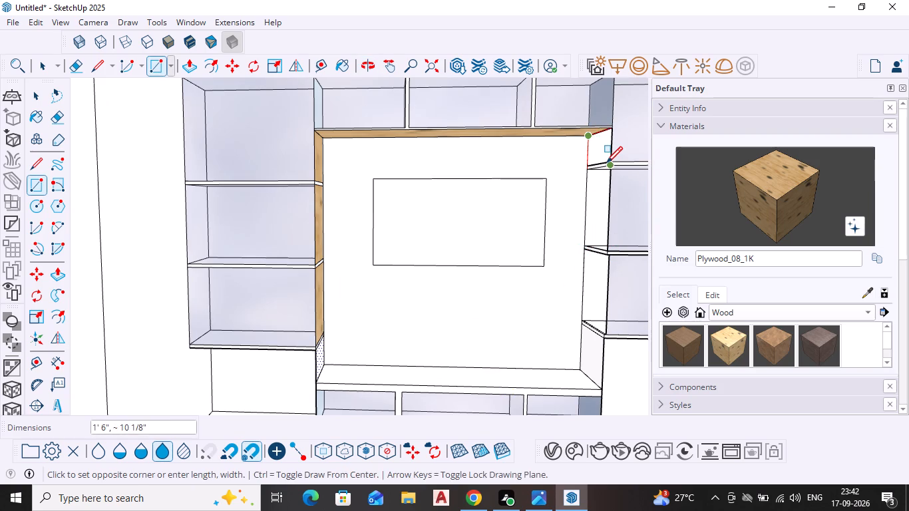
pyautogui.click(606, 164)
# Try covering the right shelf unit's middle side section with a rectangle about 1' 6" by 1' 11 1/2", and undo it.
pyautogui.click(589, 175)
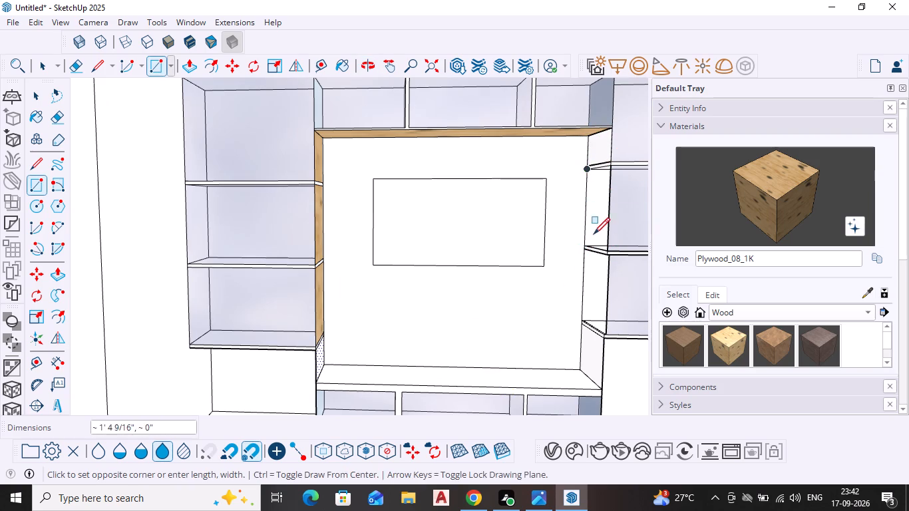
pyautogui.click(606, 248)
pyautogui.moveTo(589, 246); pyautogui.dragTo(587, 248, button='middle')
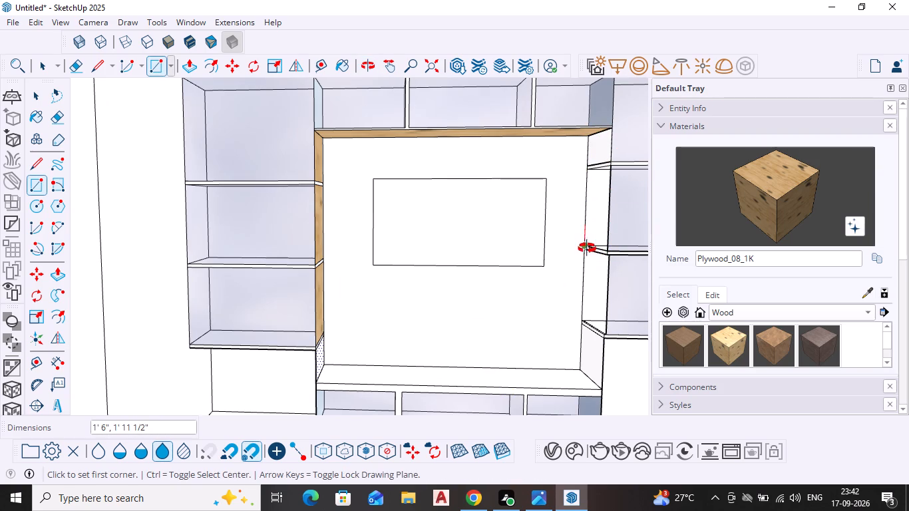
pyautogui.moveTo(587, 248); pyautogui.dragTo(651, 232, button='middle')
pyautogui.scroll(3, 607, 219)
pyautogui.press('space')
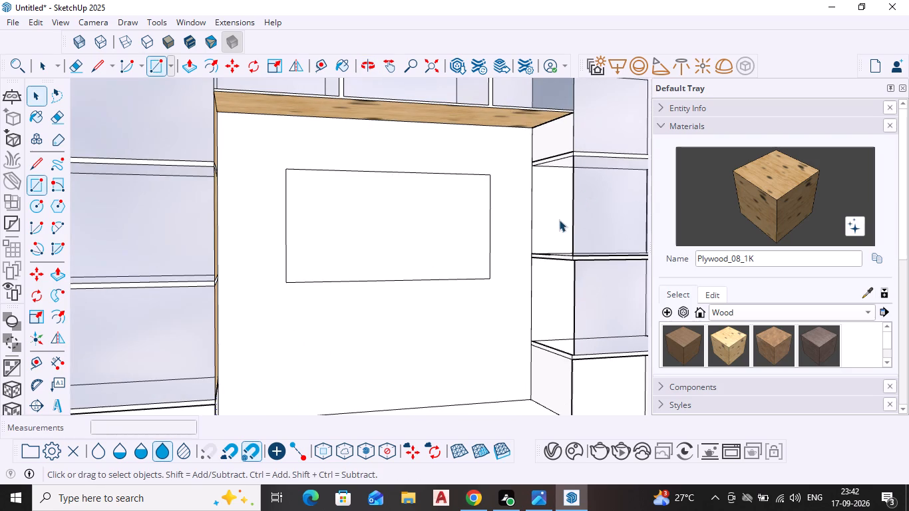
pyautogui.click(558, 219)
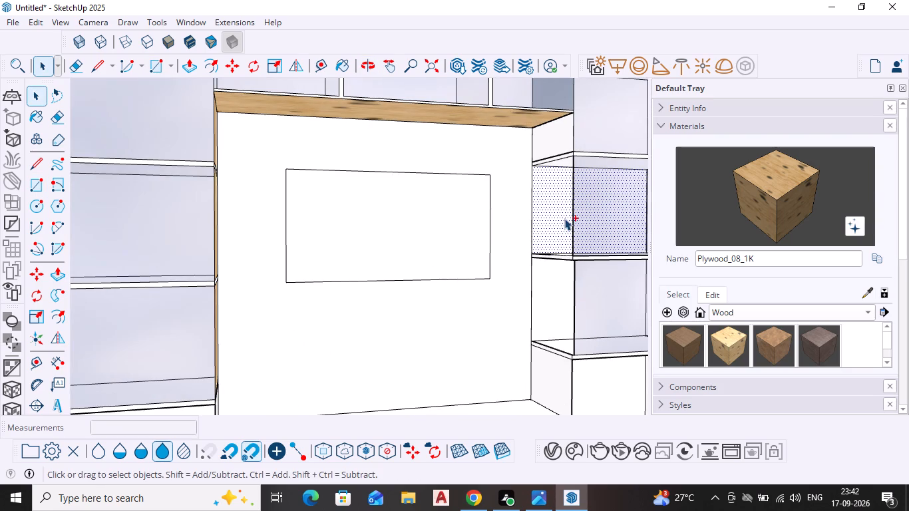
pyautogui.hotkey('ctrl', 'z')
# Draw a rectangle about 1' 6" by 2' 1 1/2" over the right shelf unit's middle side section beside the recess.
pyautogui.moveTo(566, 203); pyautogui.dragTo(632, 196, button='middle')
pyautogui.scroll(7, 540, 187)
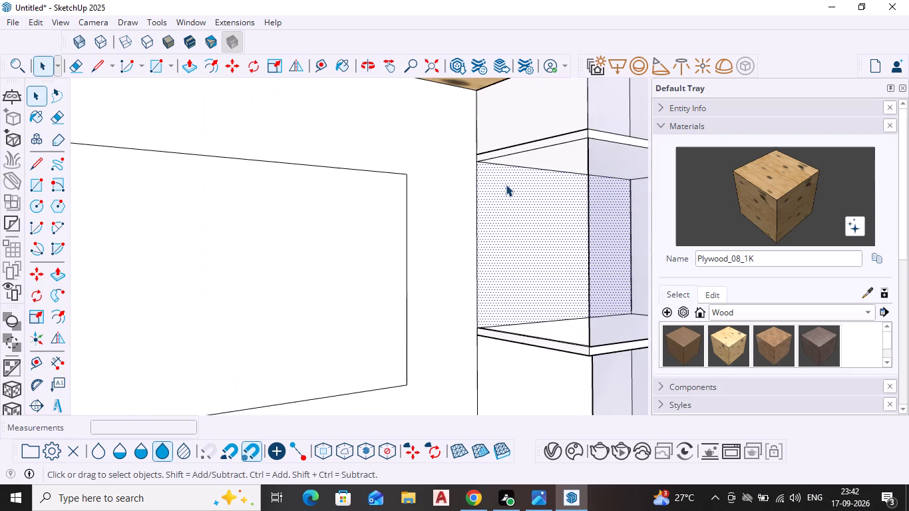
pyautogui.press('r')
pyautogui.press('Return')
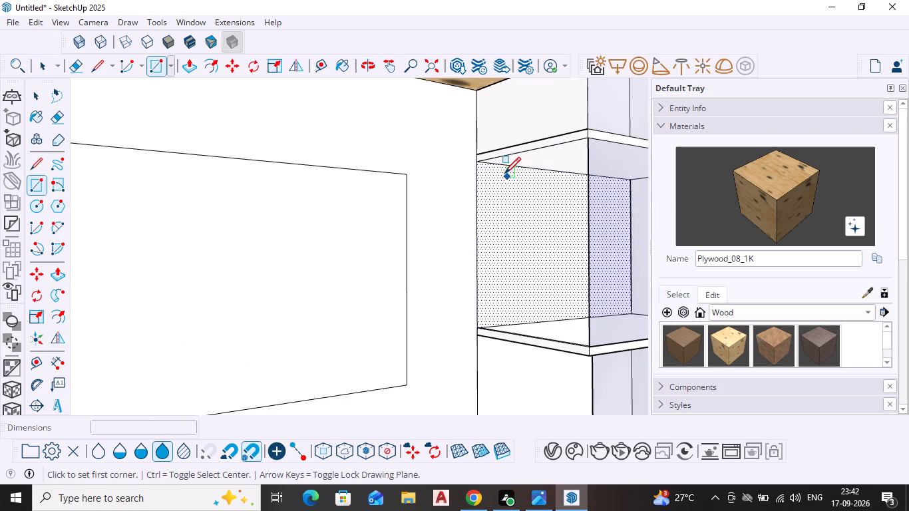
pyautogui.click(476, 155)
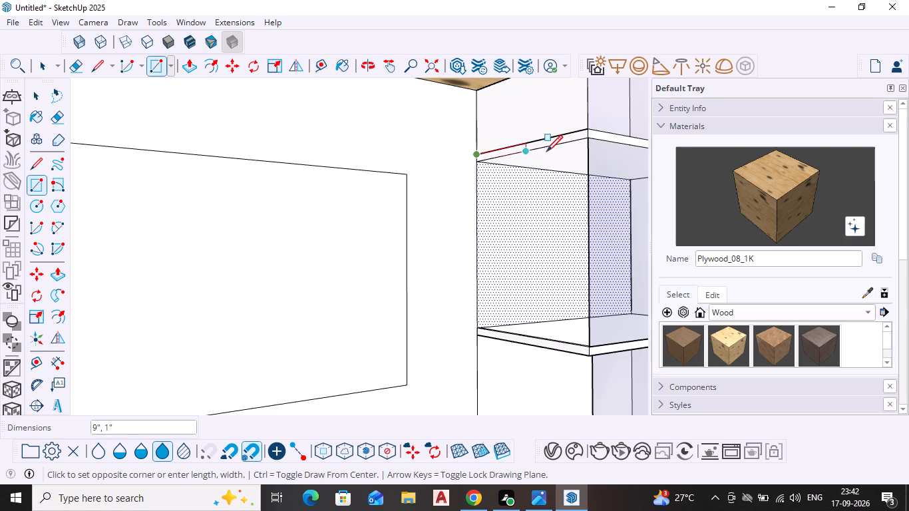
pyautogui.click(590, 351)
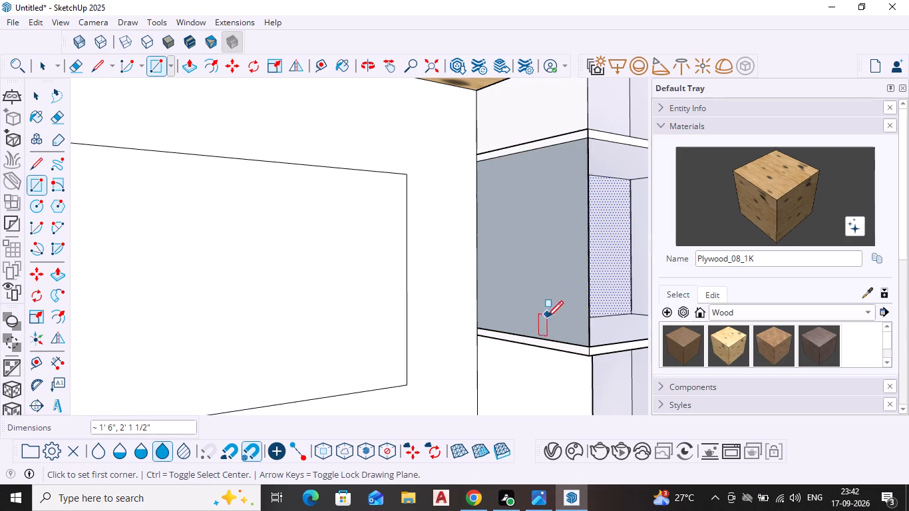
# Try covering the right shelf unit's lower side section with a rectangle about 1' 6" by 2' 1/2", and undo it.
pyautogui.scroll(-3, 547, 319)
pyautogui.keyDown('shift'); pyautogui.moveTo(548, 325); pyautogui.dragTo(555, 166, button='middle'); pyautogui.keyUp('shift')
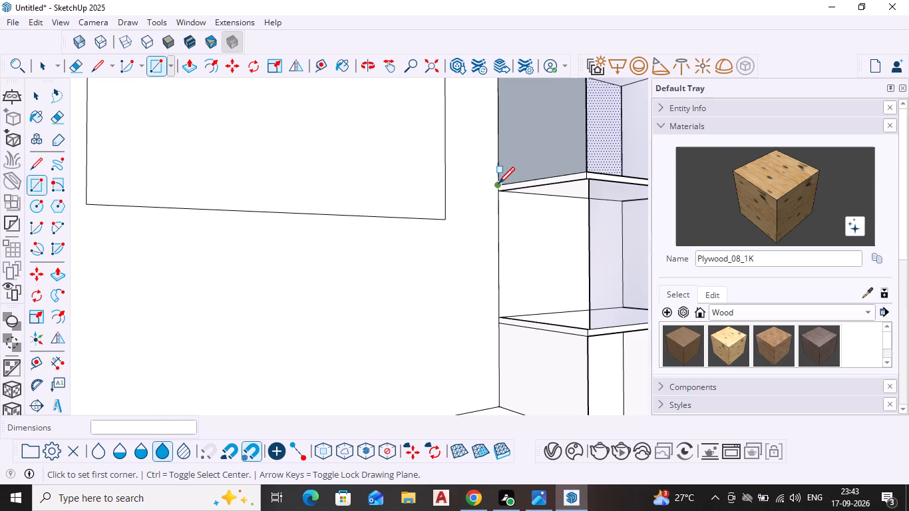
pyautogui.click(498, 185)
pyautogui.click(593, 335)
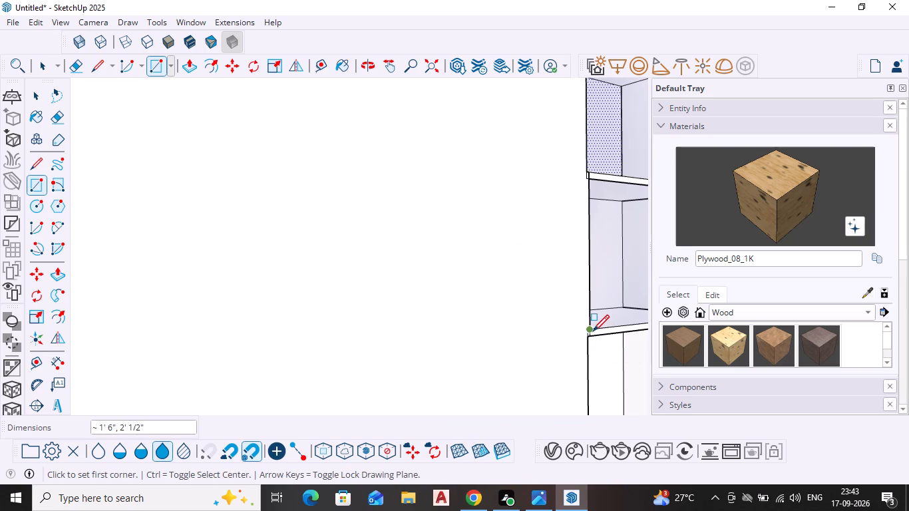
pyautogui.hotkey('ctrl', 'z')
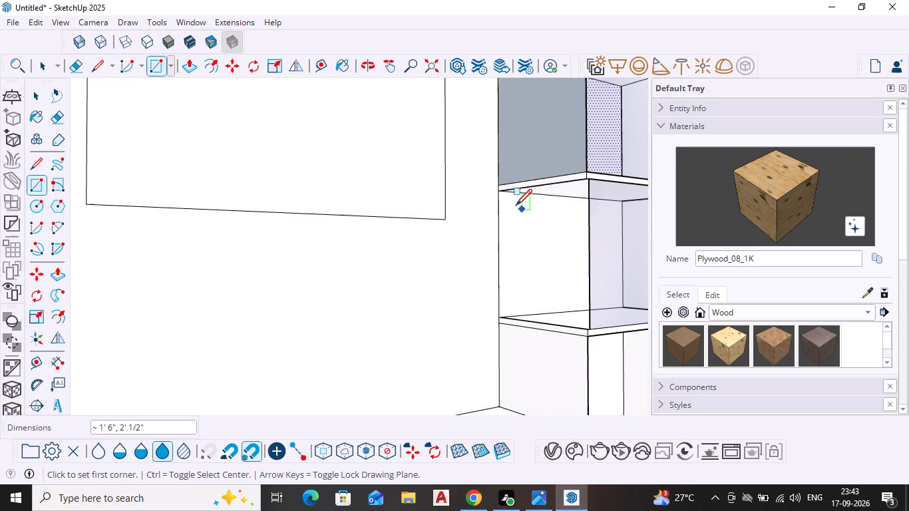
# Draw a rectangle about 1' 10 1/2" by 1' 6" over the right shelf unit's lower side section, between its two shelf boards.
pyautogui.click(497, 194)
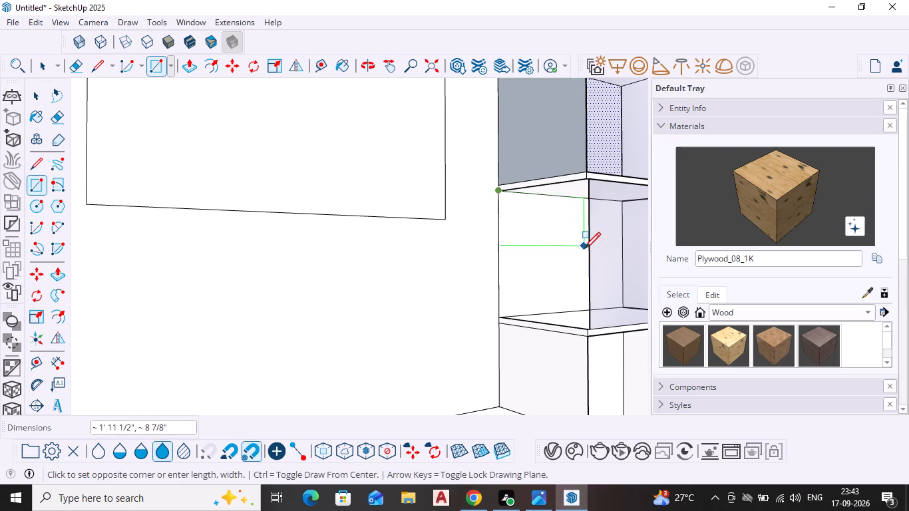
pyautogui.click(590, 328)
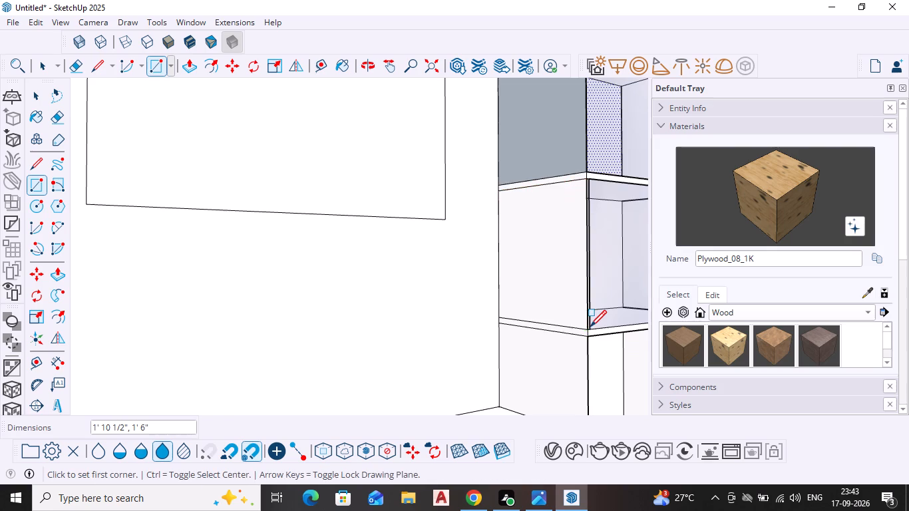
# Reverse the new middle side face of the right shelf unit beside the recess.
pyautogui.scroll(-4, 614, 236)
pyautogui.keyDown('shift'); pyautogui.scroll(-1, 602, 239); pyautogui.keyUp('shift')
pyautogui.keyDown('shift'); pyautogui.moveTo(599, 240); pyautogui.dragTo(582, 261, button='middle'); pyautogui.keyUp('shift')
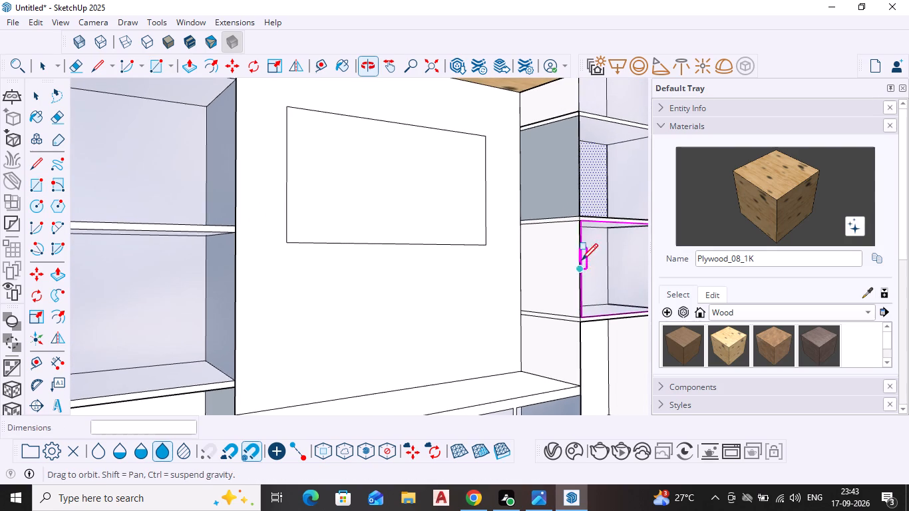
pyautogui.press('space')
pyautogui.rightClick(561, 190)
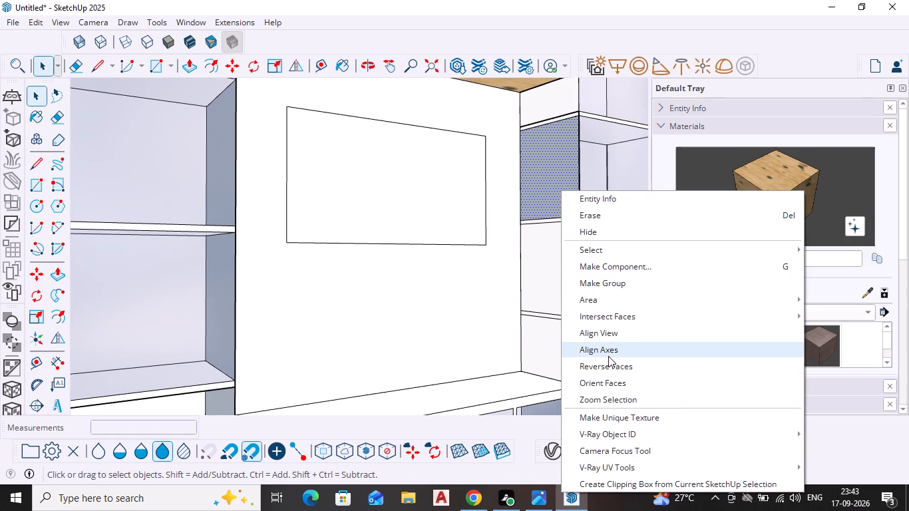
pyautogui.click(605, 364)
# Paint the four side faces along the right of the central recess with Plywood_08_1K.
pyautogui.moveTo(777, 208); pyautogui.dragTo(765, 208)
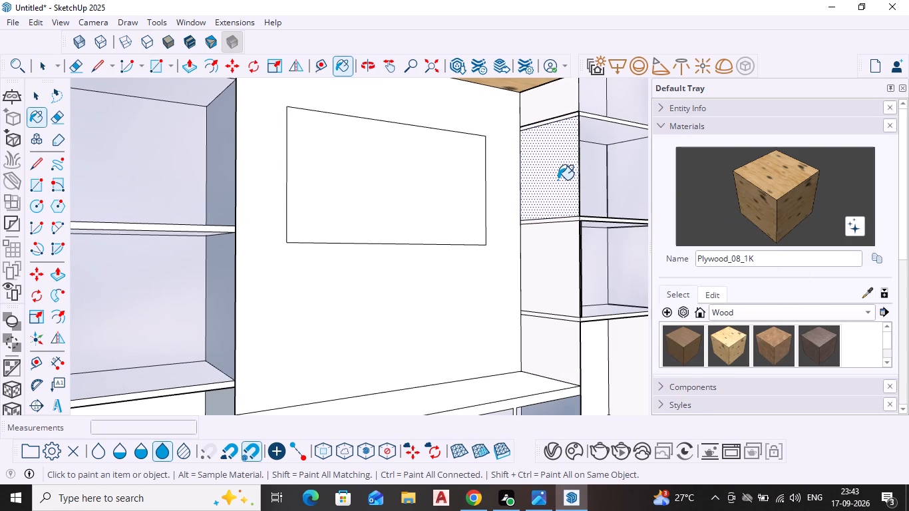
pyautogui.click(558, 180)
pyautogui.click(557, 102)
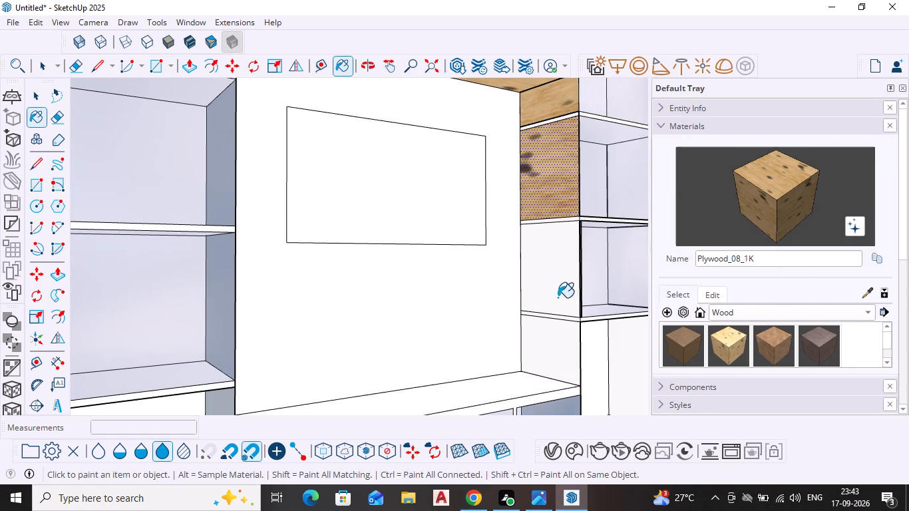
pyautogui.click(558, 293)
pyautogui.click(554, 356)
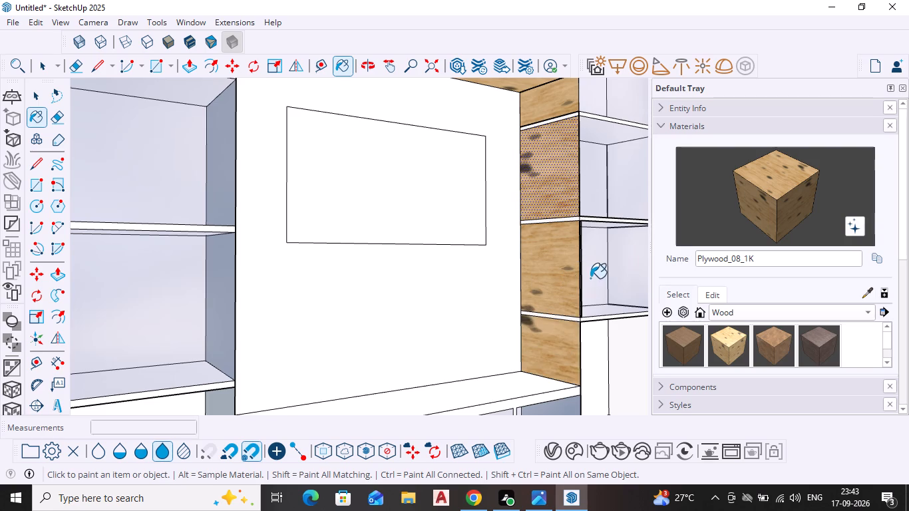
# Paint the remaining side face below the left shelf unit, just above the base cabinet ledge, with Plywood_08_1K.
pyautogui.scroll(-6, 590, 278)
pyautogui.moveTo(590, 280); pyautogui.dragTo(429, 323, button='middle')
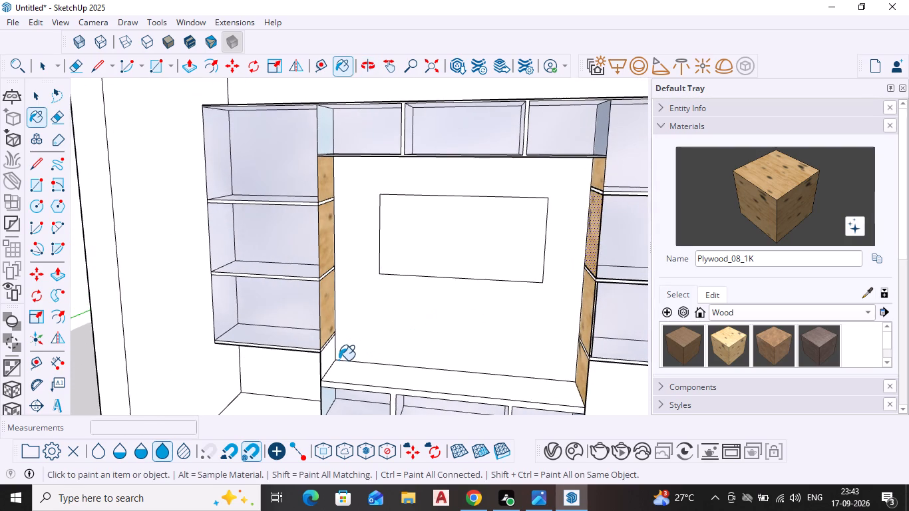
pyautogui.scroll(4, 338, 361)
pyautogui.click(320, 358)
pyautogui.scroll(-4, 383, 337)
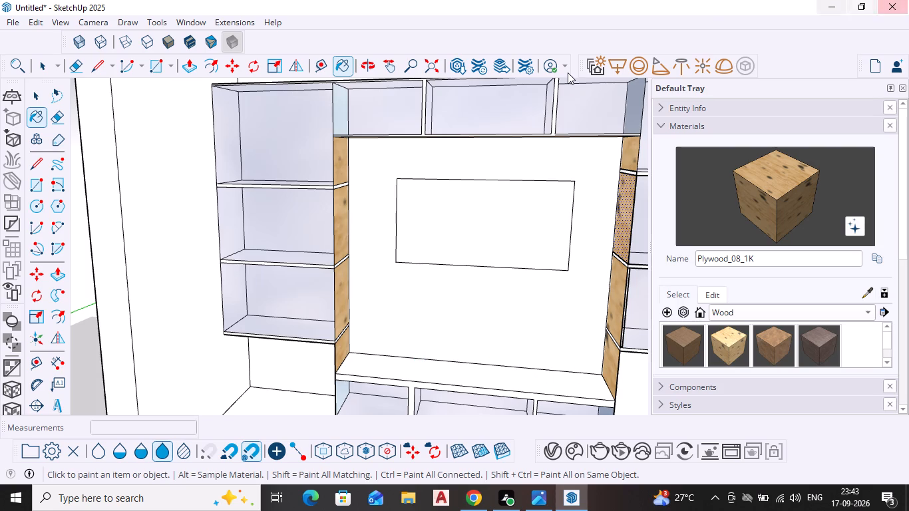
pyautogui.scroll(-1, 498, 359)
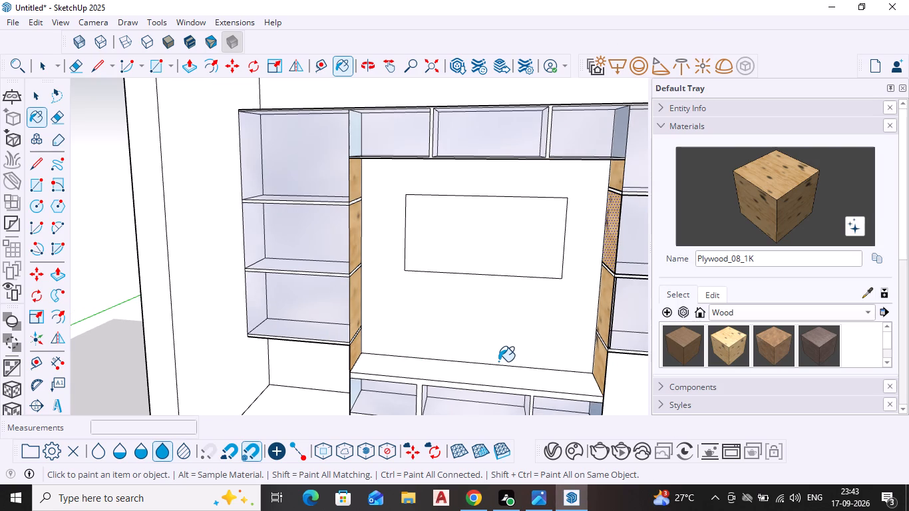
pyautogui.press('Escape')
pyautogui.press('space')
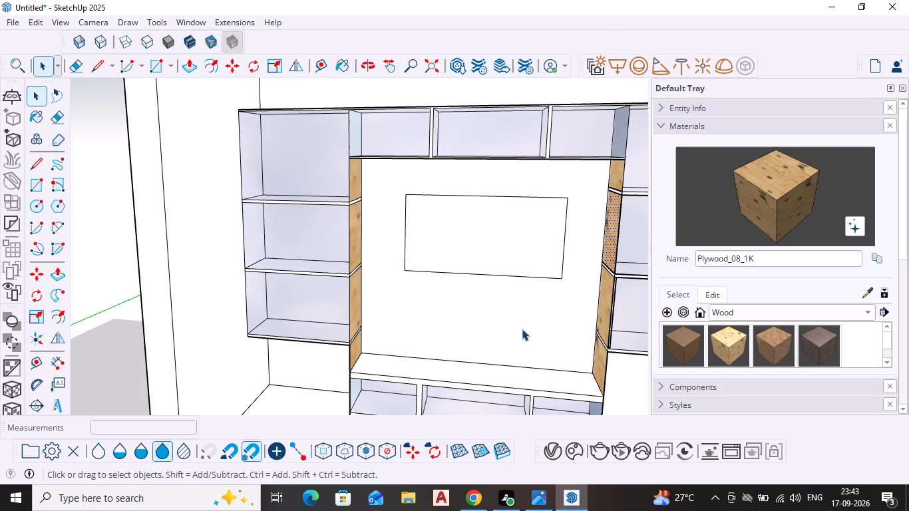
pyautogui.press('space')
# Delete the left edge of the rectangle on the central wall panel.
pyautogui.click(469, 273)
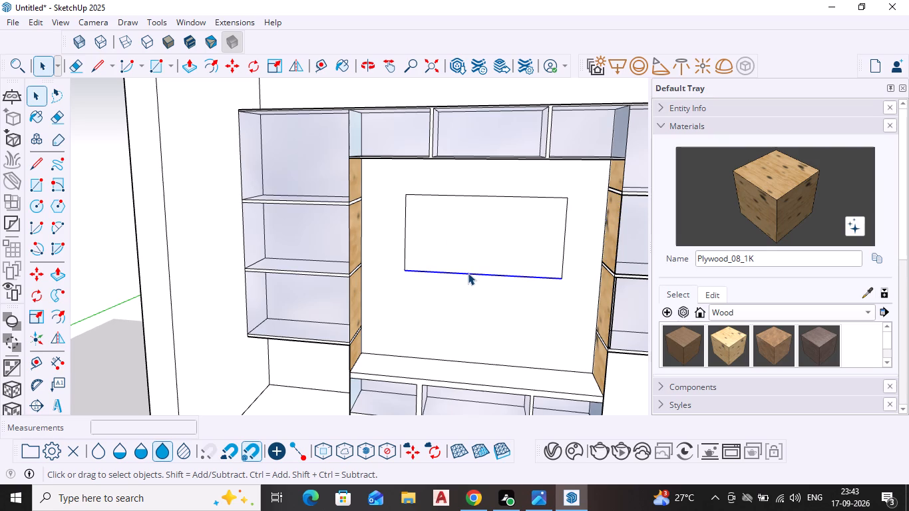
pyautogui.press('Escape')
pyautogui.press('space')
pyautogui.press('Escape')
pyautogui.moveTo(472, 313); pyautogui.dragTo(472, 314, button='middle')
pyautogui.moveTo(472, 314); pyautogui.dragTo(530, 350, button='middle')
pyautogui.scroll(4, 484, 292)
pyautogui.press('space')
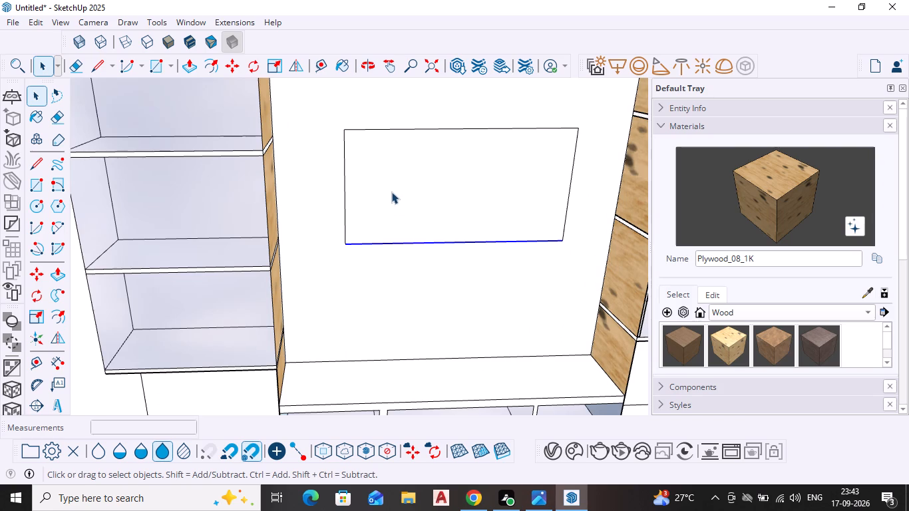
pyautogui.click(403, 206)
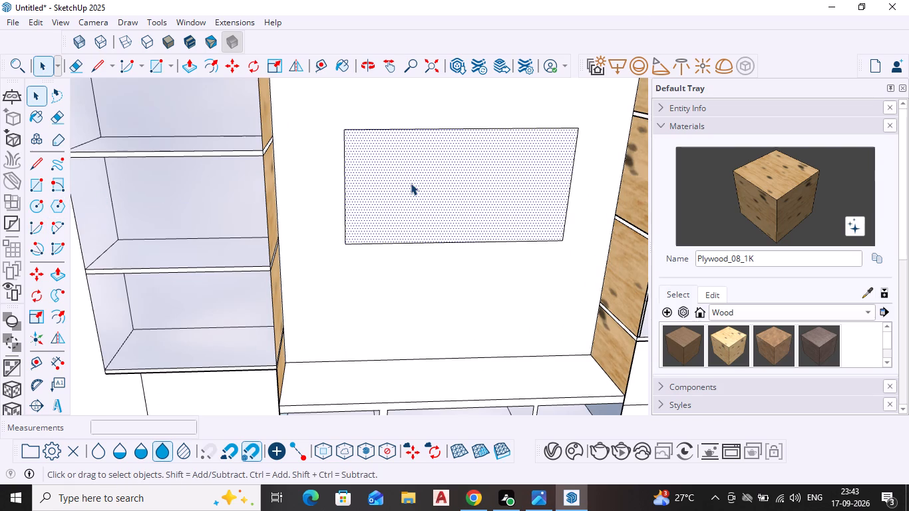
pyautogui.click(344, 194)
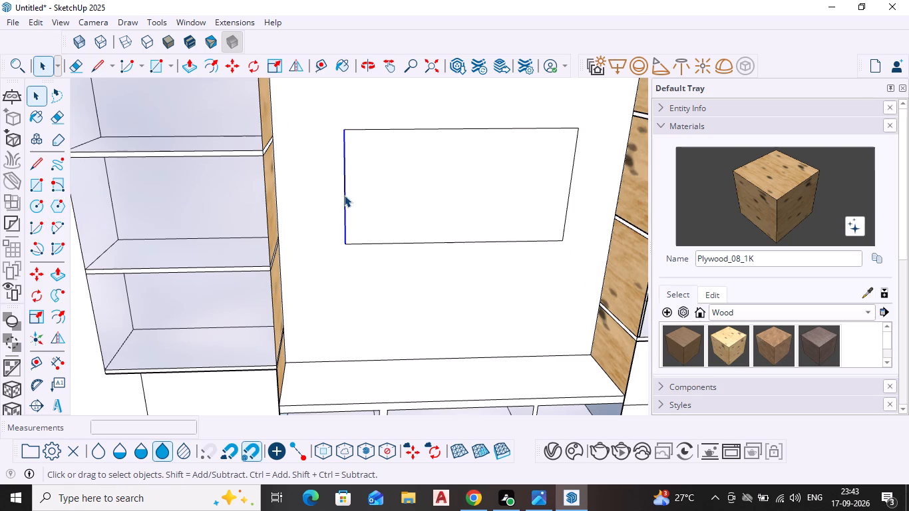
pyautogui.press('Delete')
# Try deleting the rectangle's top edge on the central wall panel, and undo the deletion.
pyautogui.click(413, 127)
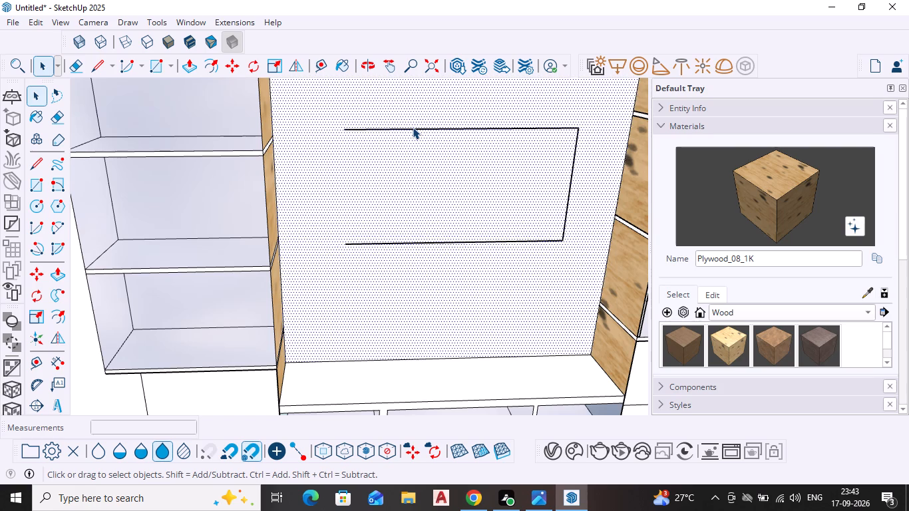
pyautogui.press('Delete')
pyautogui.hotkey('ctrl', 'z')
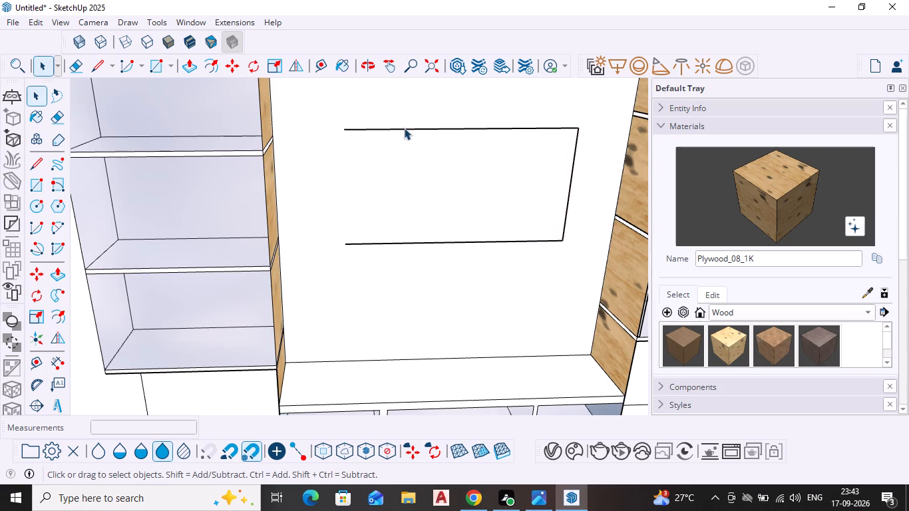
# Delete the remaining top, right and bottom edges of the old rectangle on the central wall panel.
pyautogui.click(405, 129)
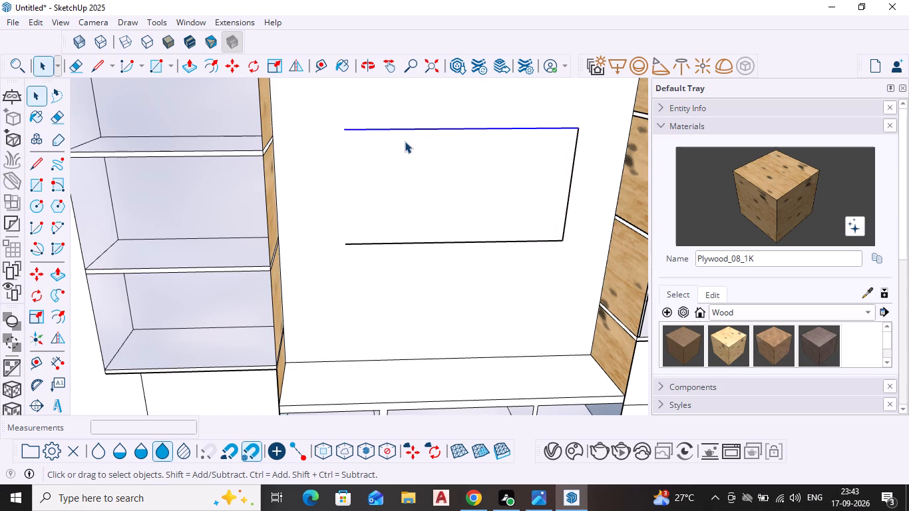
pyautogui.press('Delete')
pyautogui.click(564, 214)
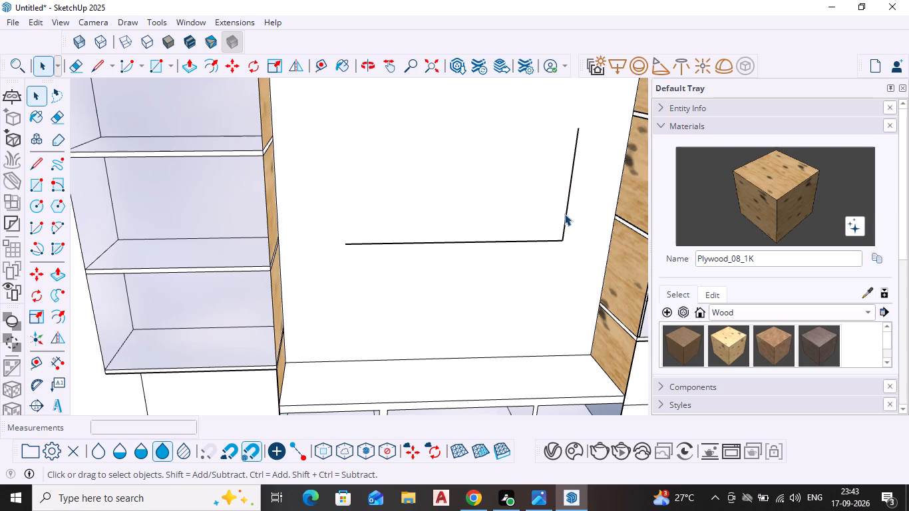
pyautogui.press('Delete')
pyautogui.click(506, 240)
pyautogui.press('Delete')
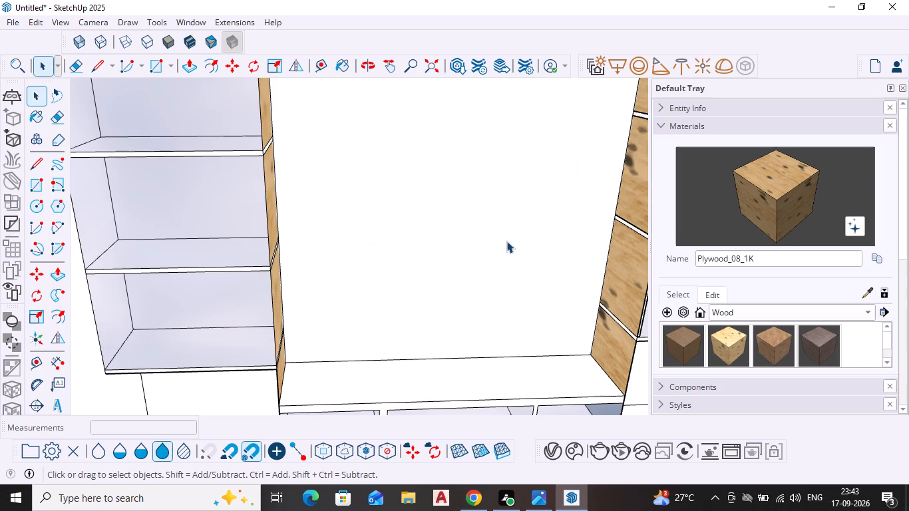
# Draw a new rectangle about 4' 11 9/16" by 3' 3/16" in the middle of the central wall panel.
pyautogui.scroll(-3, 518, 244)
pyautogui.moveTo(522, 254); pyautogui.dragTo(498, 212, button='middle')
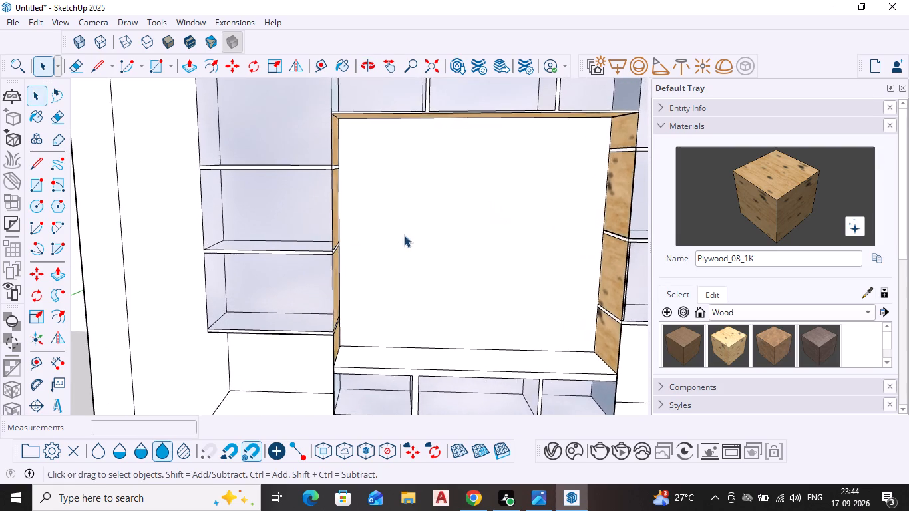
pyautogui.scroll(3, 349, 244)
pyautogui.scroll(-2, 384, 231)
pyautogui.press('r')
pyautogui.press('Return')
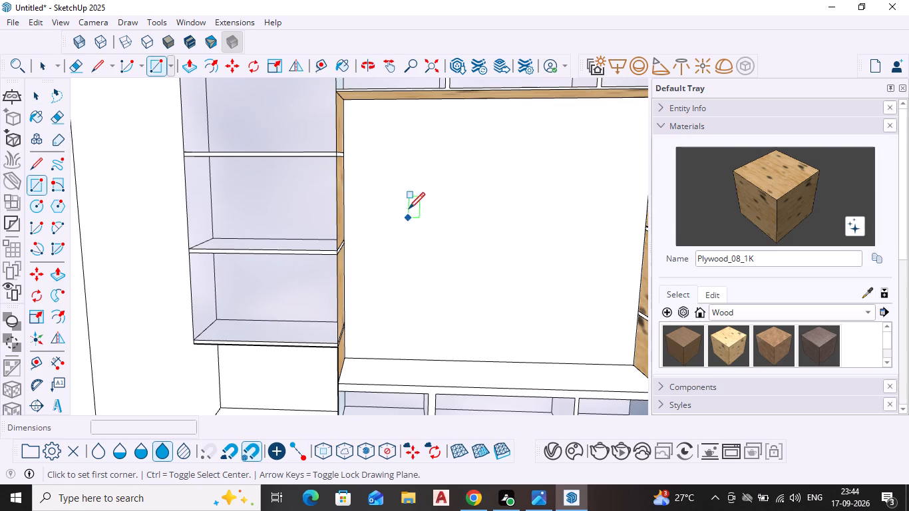
pyautogui.click(390, 158)
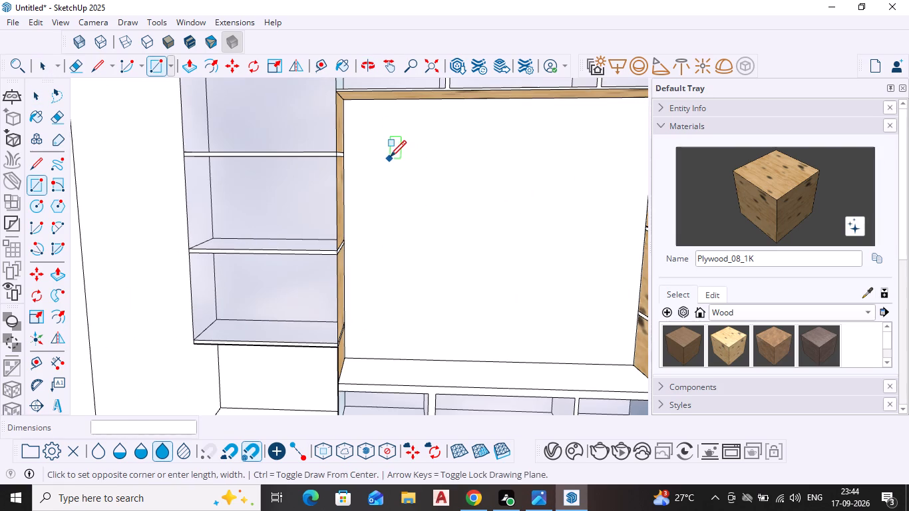
pyautogui.scroll(-1, 586, 291)
pyautogui.moveTo(586, 291); pyautogui.dragTo(546, 271, button='middle')
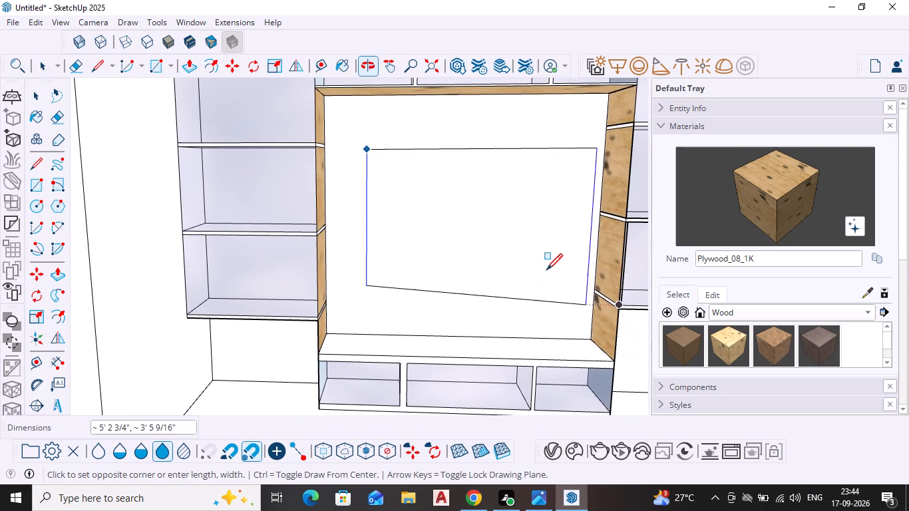
pyautogui.click(564, 271)
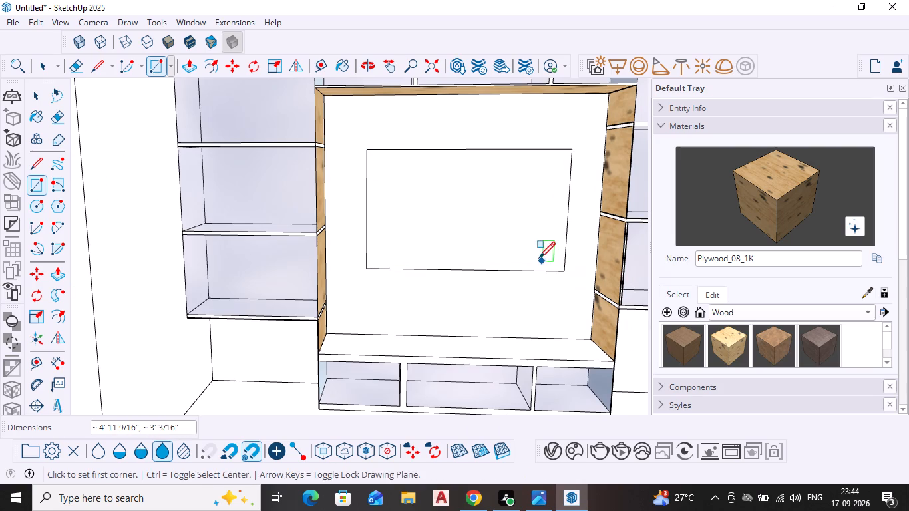
pyautogui.press('space')
# Offset the new rectangle's outline inward by about 4 11/16" to form a frame border.
pyautogui.click(486, 248)
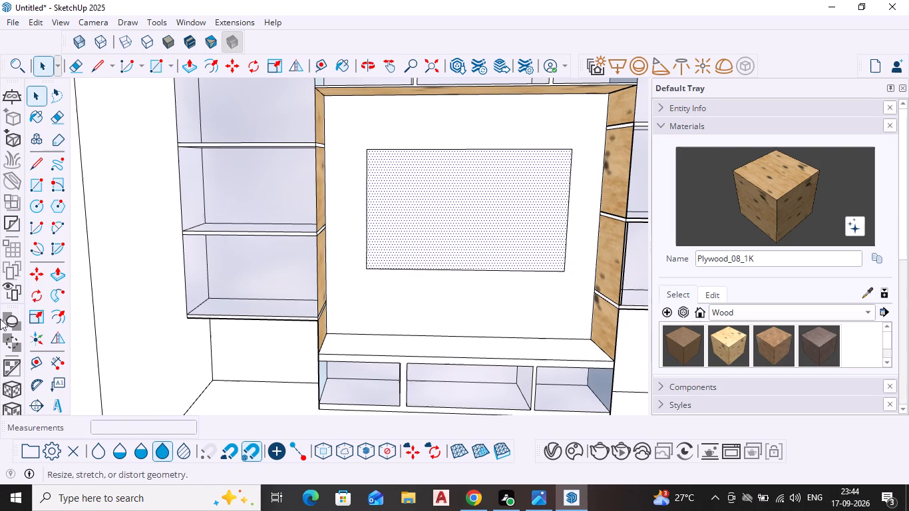
pyautogui.click(63, 323)
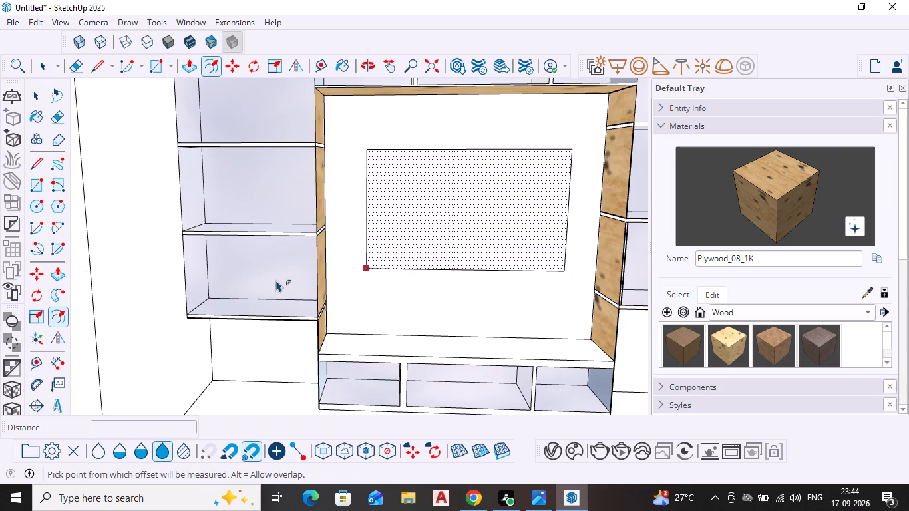
pyautogui.click(366, 226)
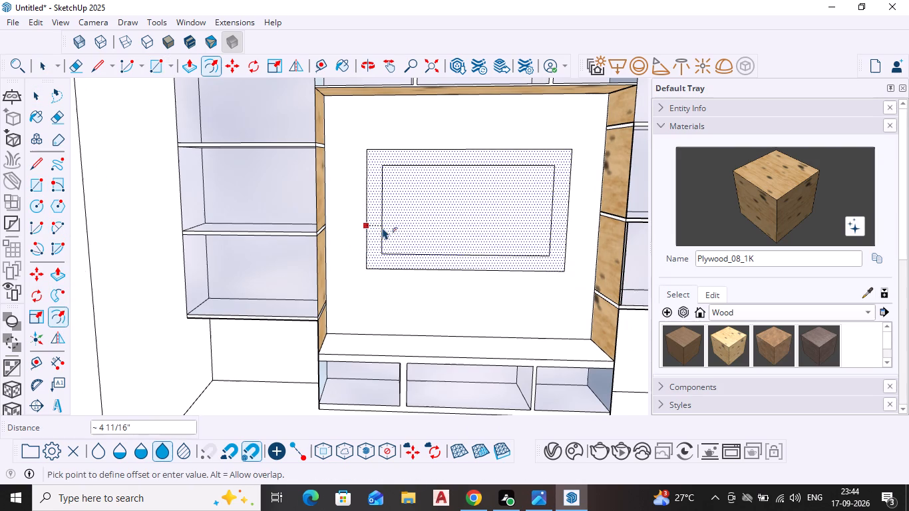
pyautogui.click(383, 226)
pyautogui.press('space')
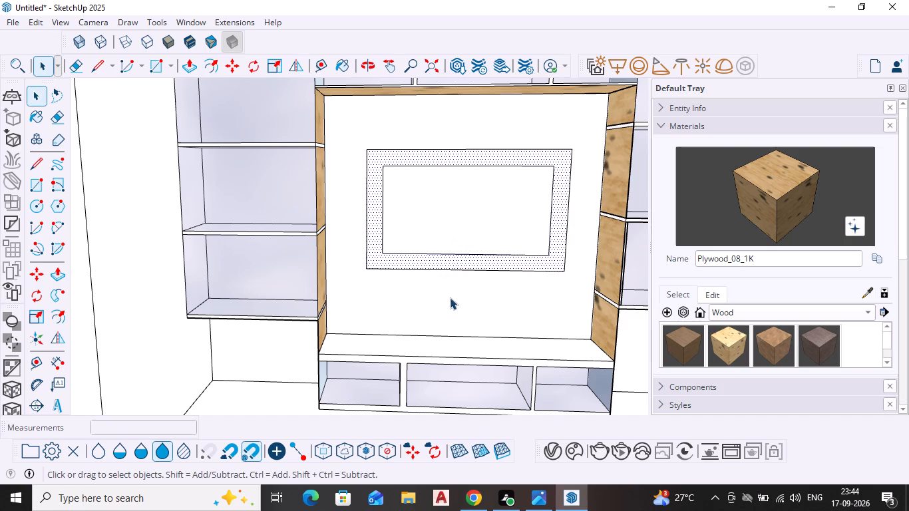
pyautogui.press('space')
# Paint the frame border around the central rectangle with Wood_Floor_12_1K.
pyautogui.click(811, 340)
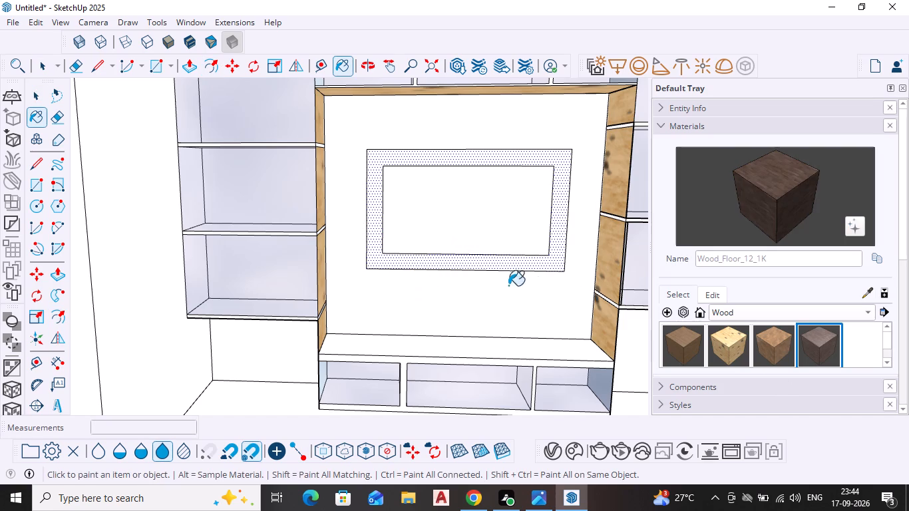
pyautogui.scroll(3, 484, 289)
pyautogui.click(343, 226)
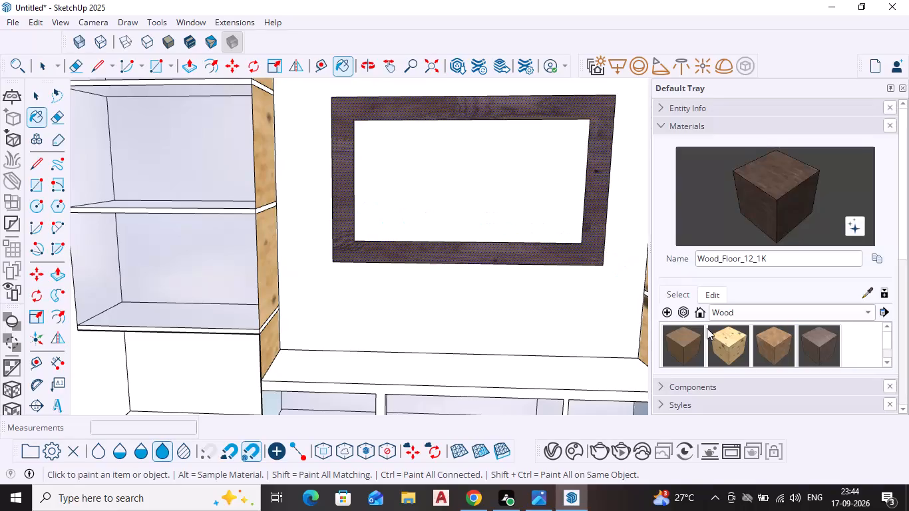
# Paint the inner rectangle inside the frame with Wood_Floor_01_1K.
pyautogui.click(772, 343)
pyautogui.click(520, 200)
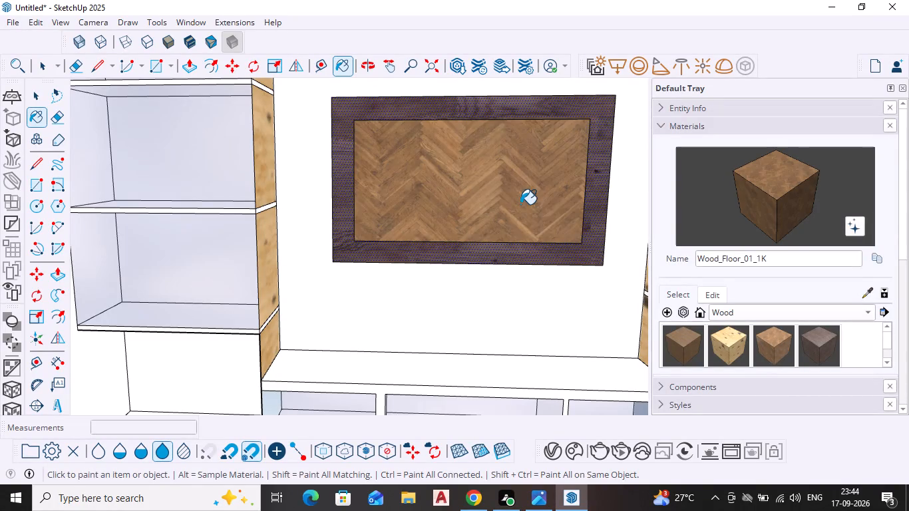
# Paint the inner rectangle inside the frame with the Plywood_01_1K wood material and clear the selection.
pyautogui.scroll(-4, 530, 251)
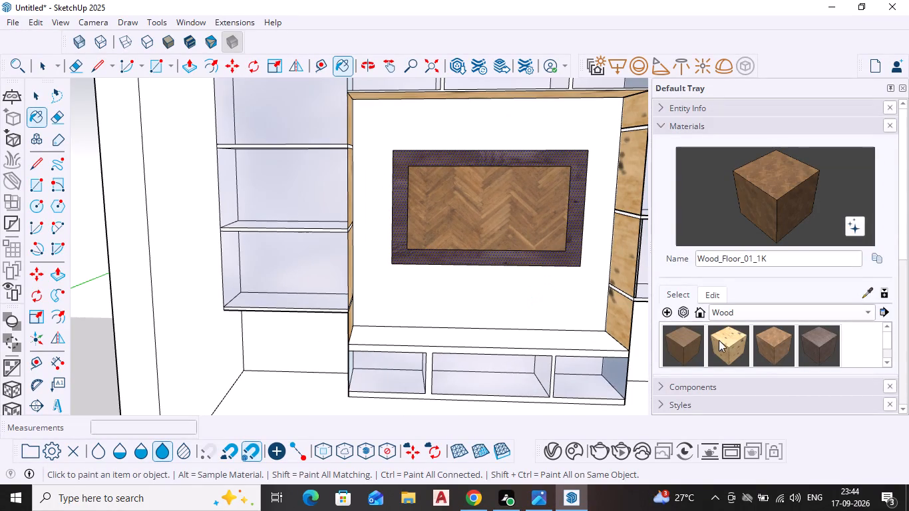
pyautogui.click(689, 347)
pyautogui.click(492, 202)
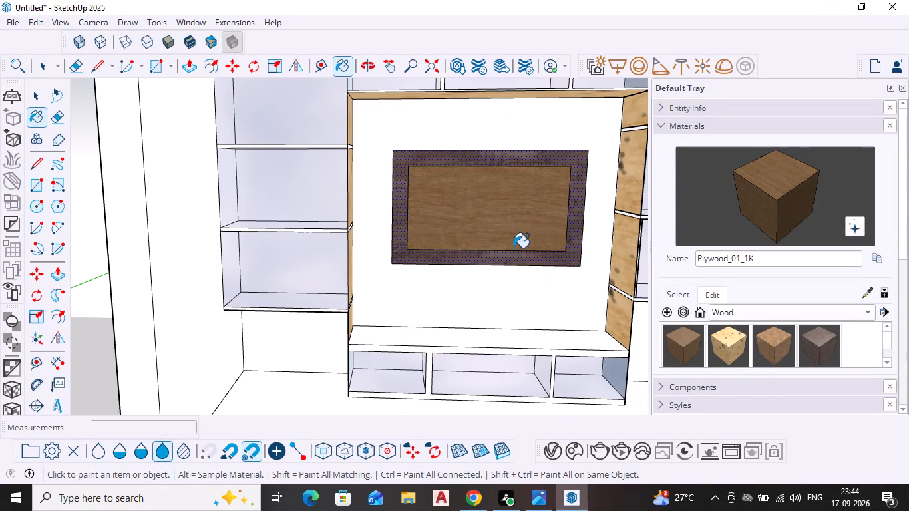
pyautogui.press('space')
pyautogui.press('space')
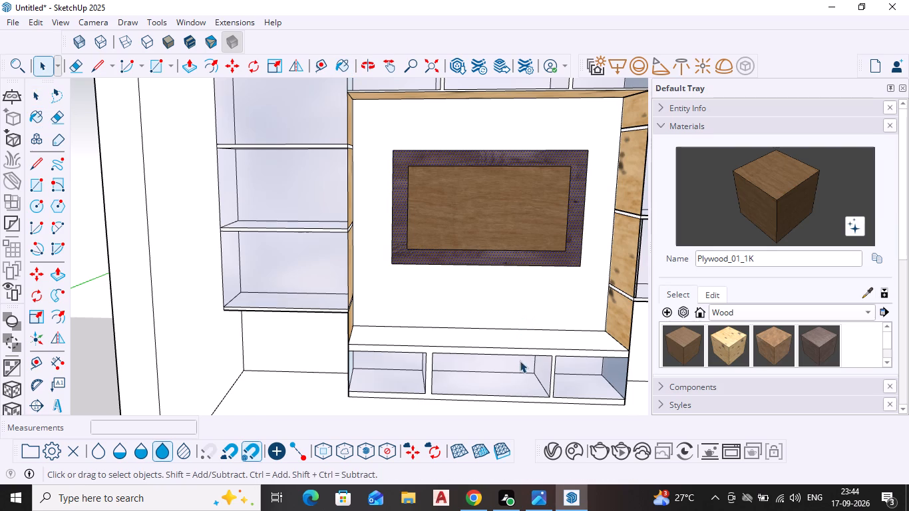
pyautogui.press('Escape')
pyautogui.press('space')
pyautogui.scroll(-3, 520, 359)
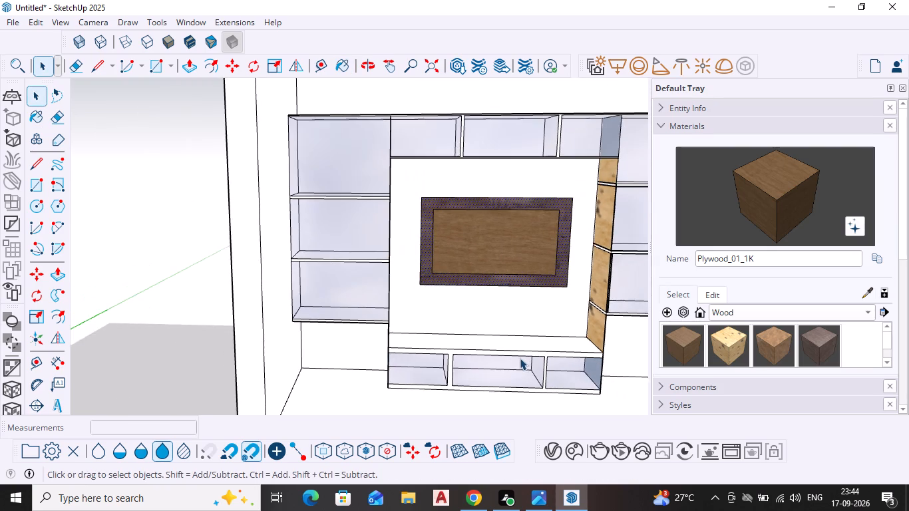
pyautogui.scroll(-3, 508, 353)
pyautogui.middleClick(496, 339)
pyautogui.doubleClick(204, 278)
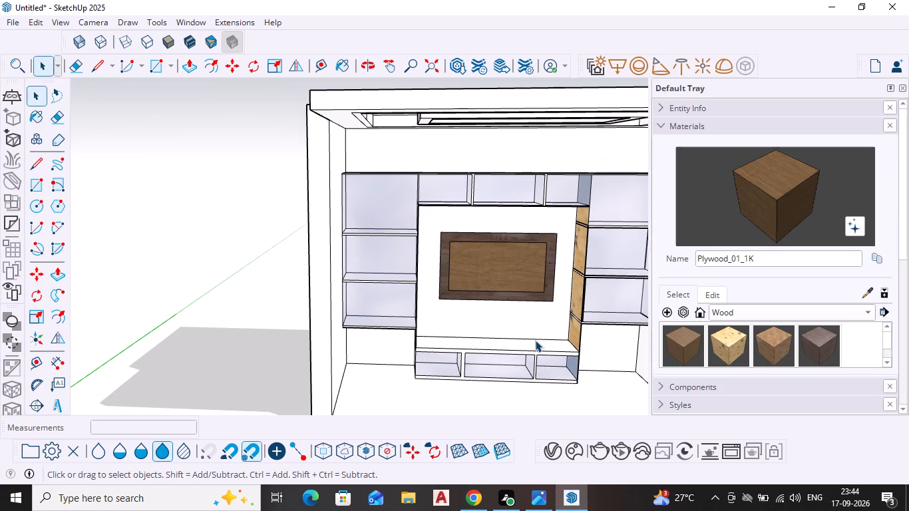
# Paint the central wall panel around the frame with Marble_01_1K from the Stone materials.
pyautogui.scroll(-1, 535, 340)
pyautogui.scroll(3, 535, 340)
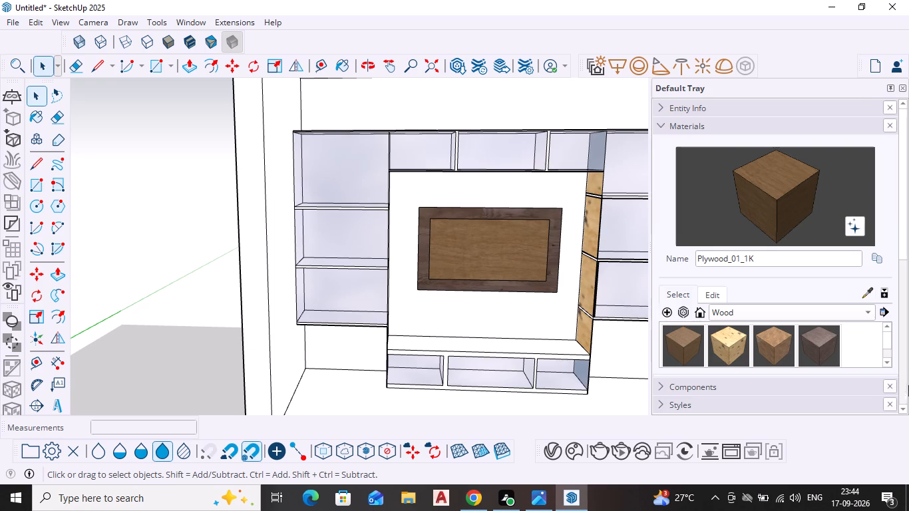
pyautogui.scroll(3, 798, 367)
pyautogui.click(869, 314)
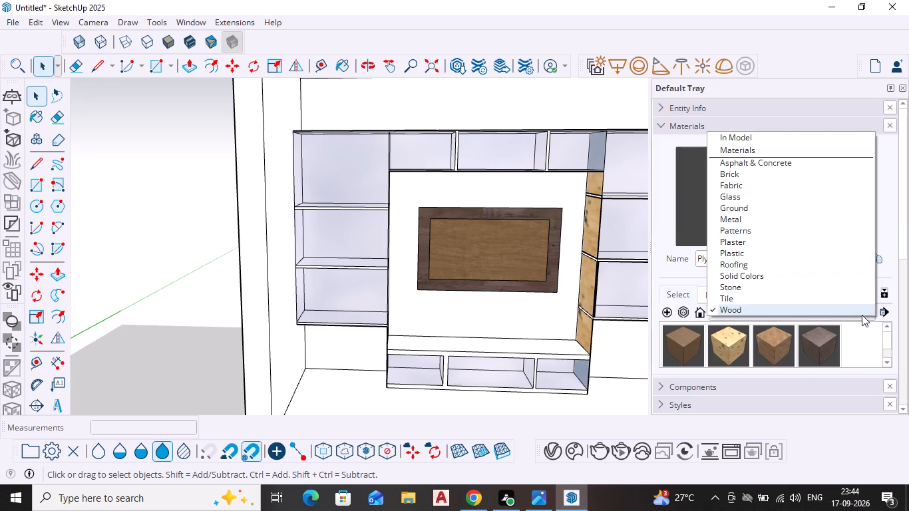
pyautogui.click(733, 285)
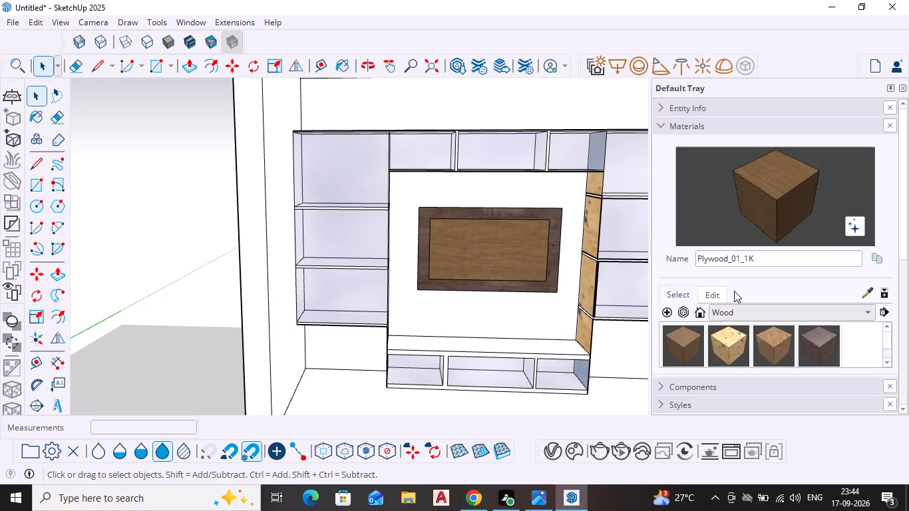
pyautogui.click(687, 341)
pyautogui.click(516, 325)
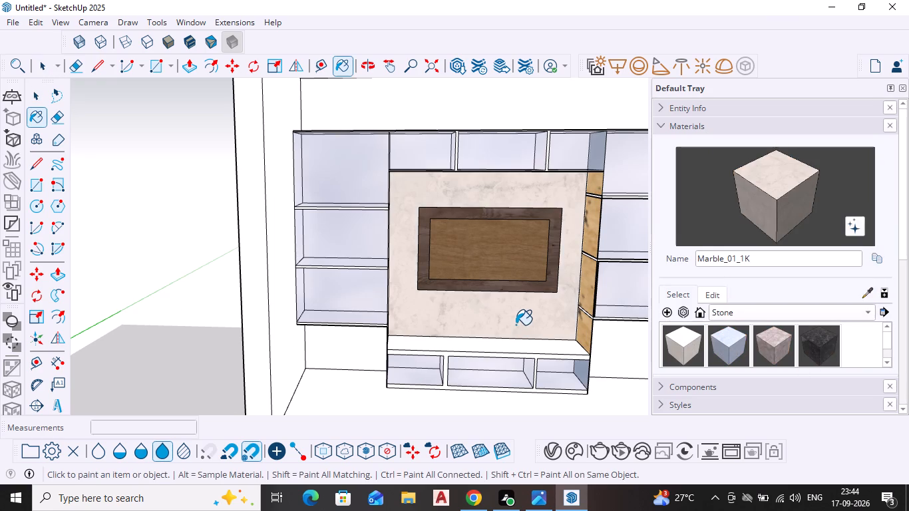
pyautogui.moveTo(524, 329); pyautogui.dragTo(521, 293, button='middle')
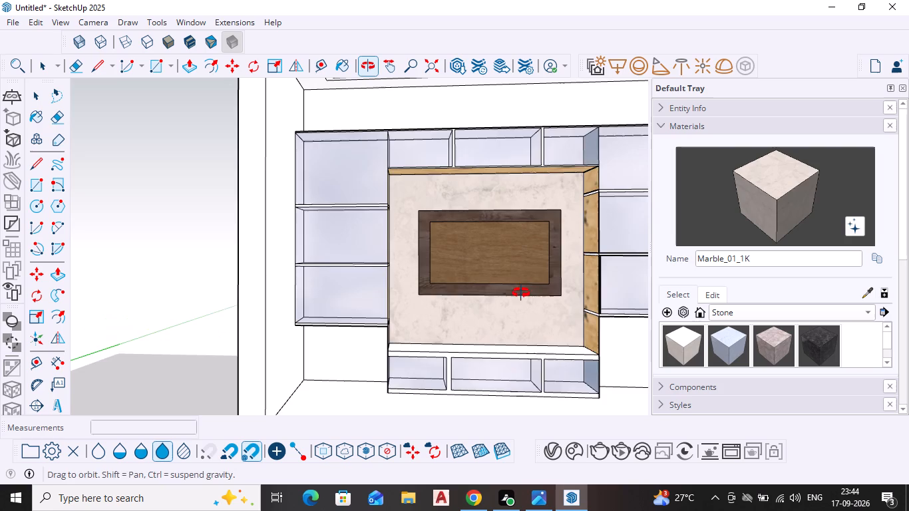
pyautogui.moveTo(521, 293); pyautogui.dragTo(502, 291, button='middle')
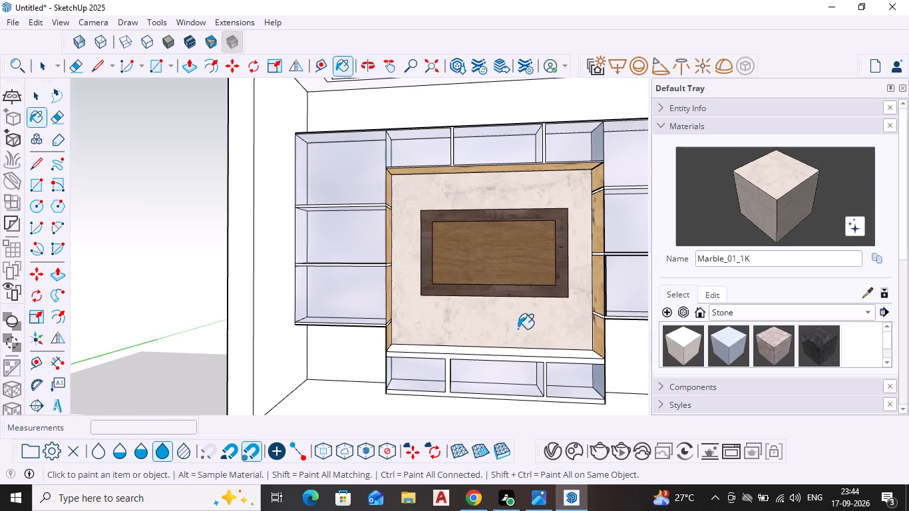
# Paint the front faces of the three base cabinet compartments with Marble_01_1K from the Stone materials.
pyautogui.click(797, 307)
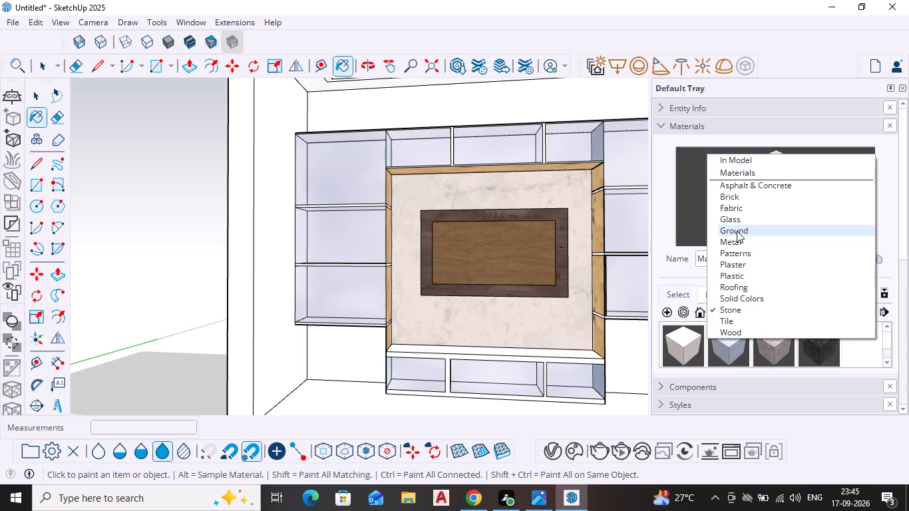
pyautogui.click(742, 310)
pyautogui.scroll(-3, 760, 335)
pyautogui.scroll(3, 705, 295)
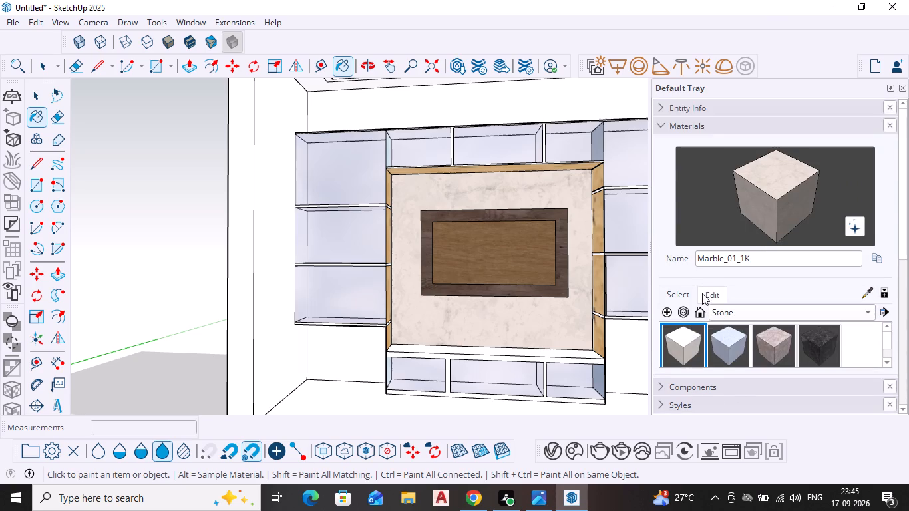
pyautogui.scroll(-5, 702, 303)
pyautogui.scroll(2, 710, 261)
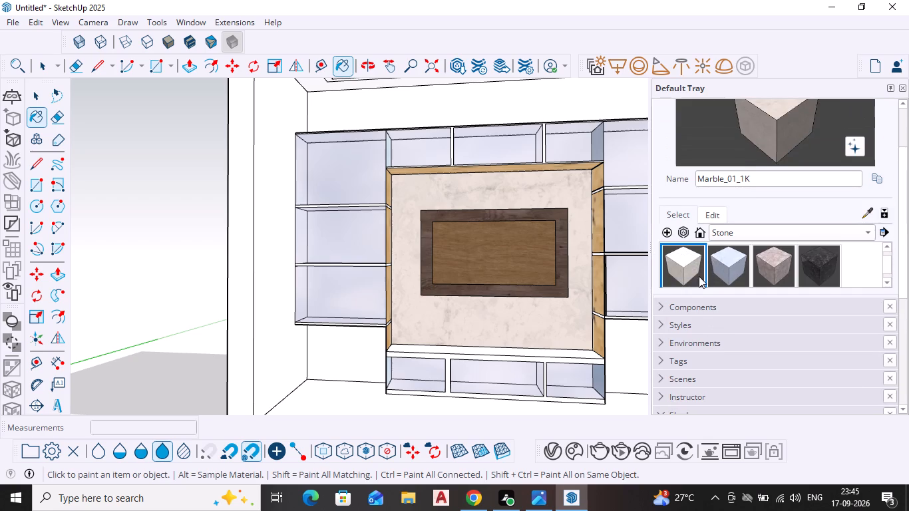
pyautogui.click(691, 274)
pyautogui.click(423, 383)
pyautogui.click(460, 383)
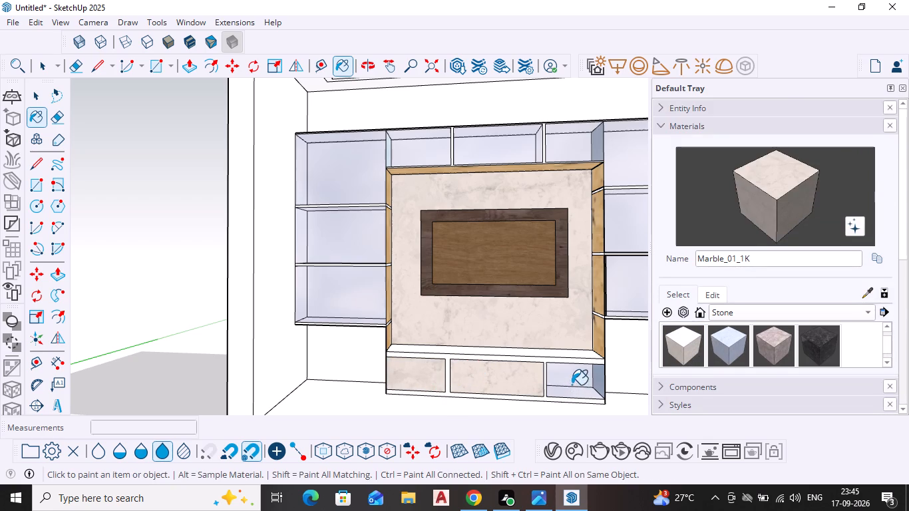
pyautogui.click(572, 385)
pyautogui.scroll(-1, 542, 384)
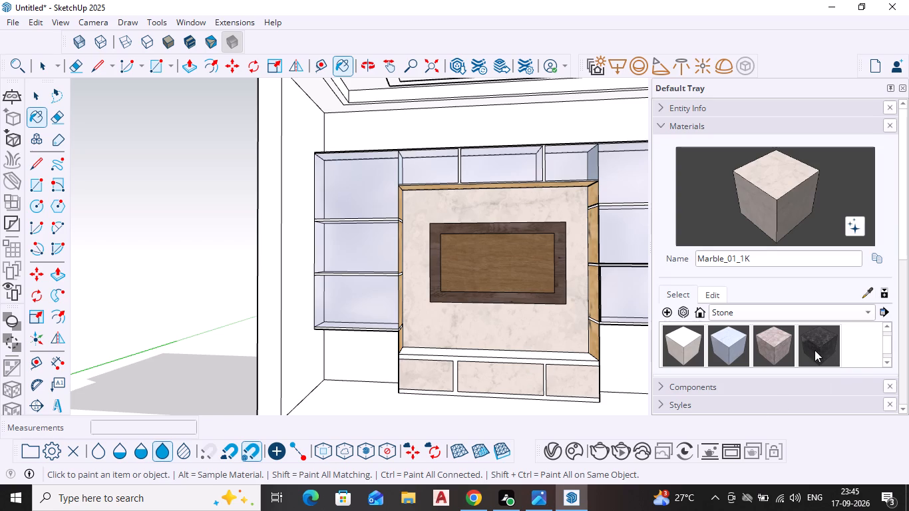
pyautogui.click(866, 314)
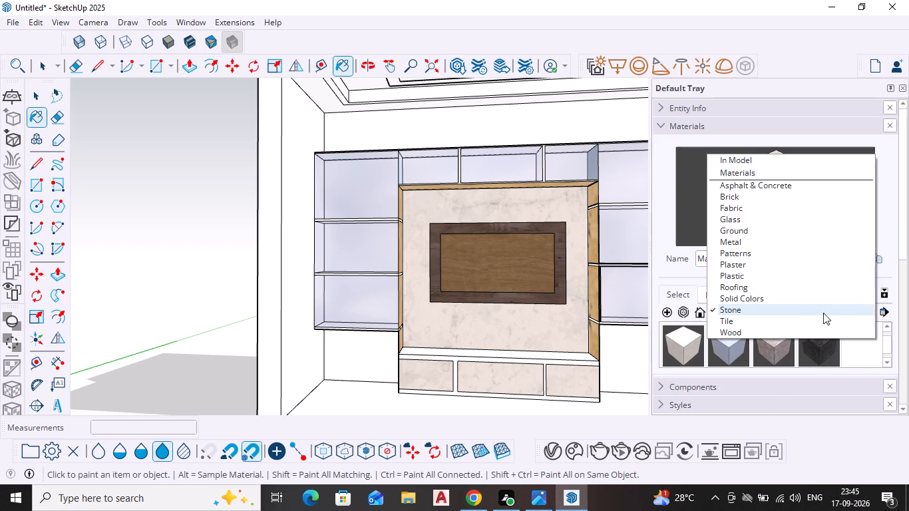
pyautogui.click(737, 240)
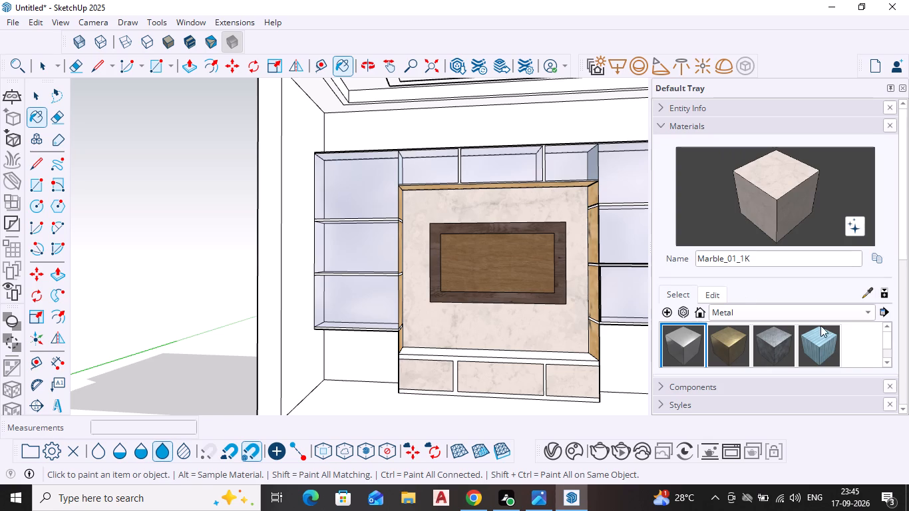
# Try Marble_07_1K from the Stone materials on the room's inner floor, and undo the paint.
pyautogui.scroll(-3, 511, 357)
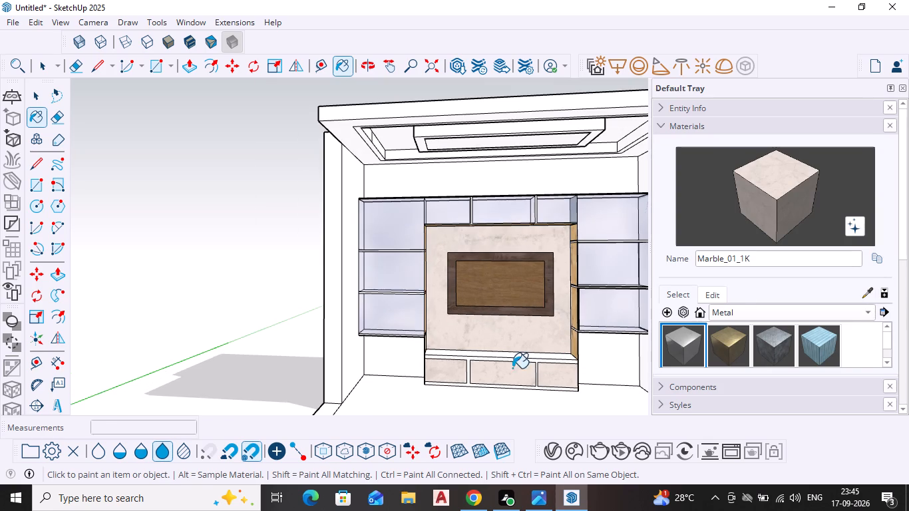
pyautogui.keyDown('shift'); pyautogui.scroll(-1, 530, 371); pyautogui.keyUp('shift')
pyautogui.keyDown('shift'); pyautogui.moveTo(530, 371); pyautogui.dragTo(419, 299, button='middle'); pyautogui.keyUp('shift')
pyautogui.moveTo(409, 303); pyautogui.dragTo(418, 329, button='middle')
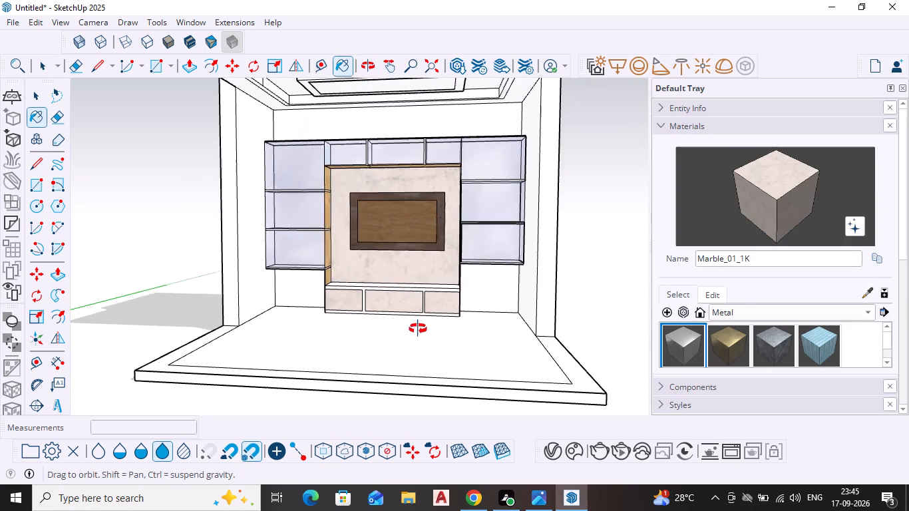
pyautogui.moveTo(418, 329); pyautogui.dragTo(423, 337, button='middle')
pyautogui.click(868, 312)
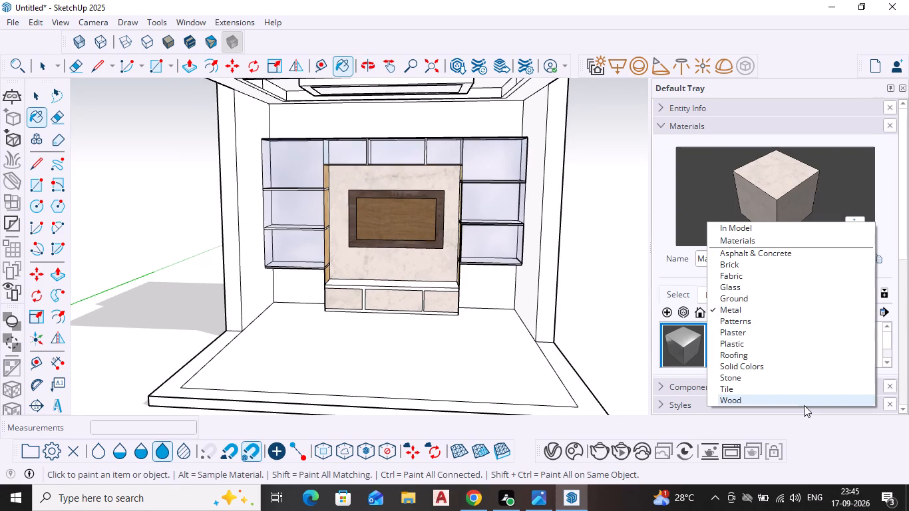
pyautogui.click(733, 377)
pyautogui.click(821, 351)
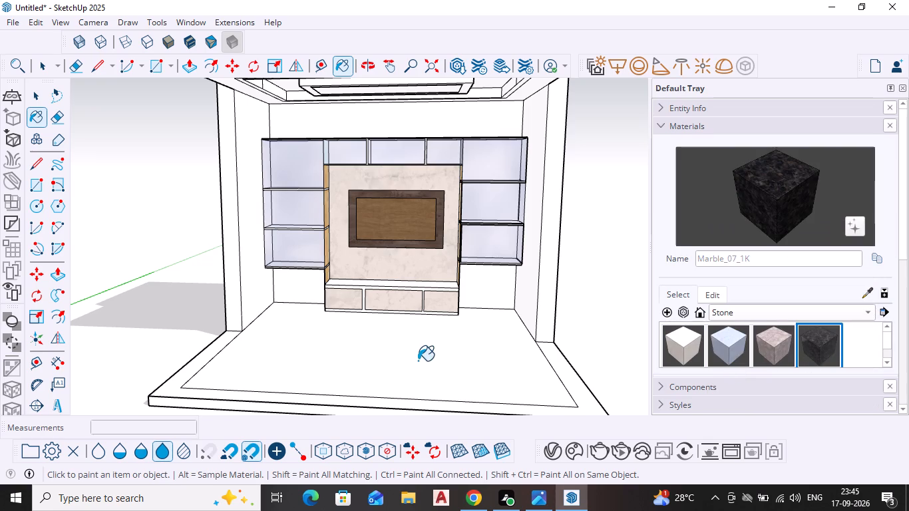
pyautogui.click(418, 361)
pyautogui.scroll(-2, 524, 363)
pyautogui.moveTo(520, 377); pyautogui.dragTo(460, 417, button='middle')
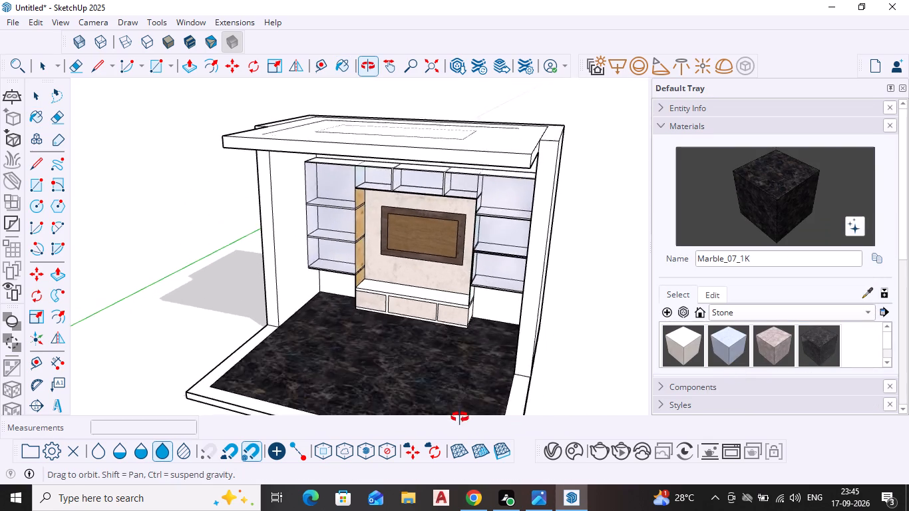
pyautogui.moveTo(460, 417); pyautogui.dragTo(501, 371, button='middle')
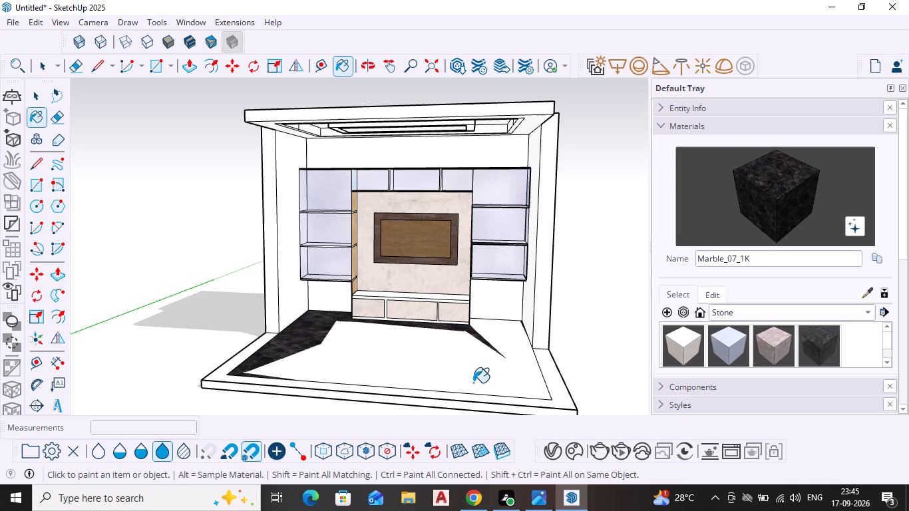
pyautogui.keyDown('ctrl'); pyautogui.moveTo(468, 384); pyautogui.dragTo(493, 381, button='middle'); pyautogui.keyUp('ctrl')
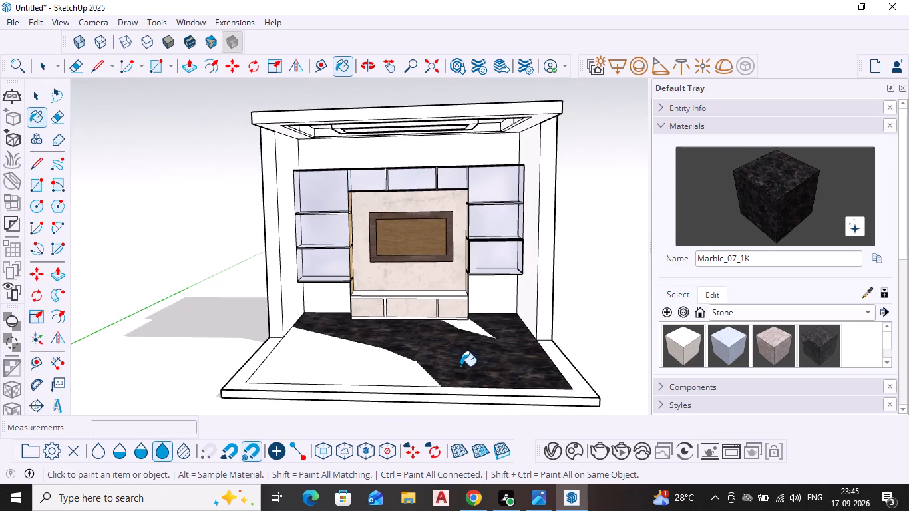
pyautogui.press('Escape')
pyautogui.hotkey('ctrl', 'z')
# Paint the room's inner floor area inside the border with Marble_07_1K from the Stone materials.
pyautogui.moveTo(365, 364); pyautogui.dragTo(377, 403, button='middle')
pyautogui.keyDown('shift'); pyautogui.moveTo(385, 382); pyautogui.dragTo(377, 293, button='middle'); pyautogui.keyUp('shift')
pyautogui.moveTo(824, 349); pyautogui.dragTo(797, 350)
pyautogui.click(451, 275)
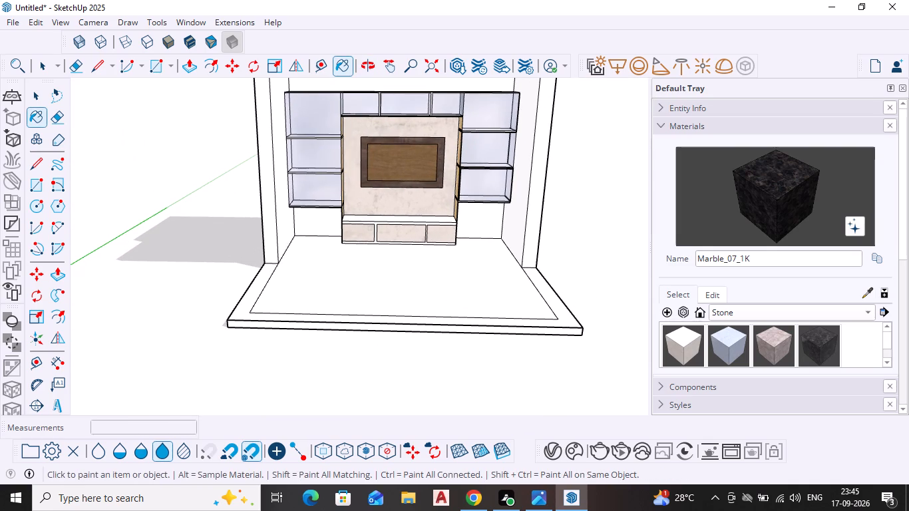
pyautogui.click(481, 297)
pyautogui.scroll(-1, 482, 287)
pyautogui.moveTo(482, 288); pyautogui.dragTo(456, 376, button='middle')
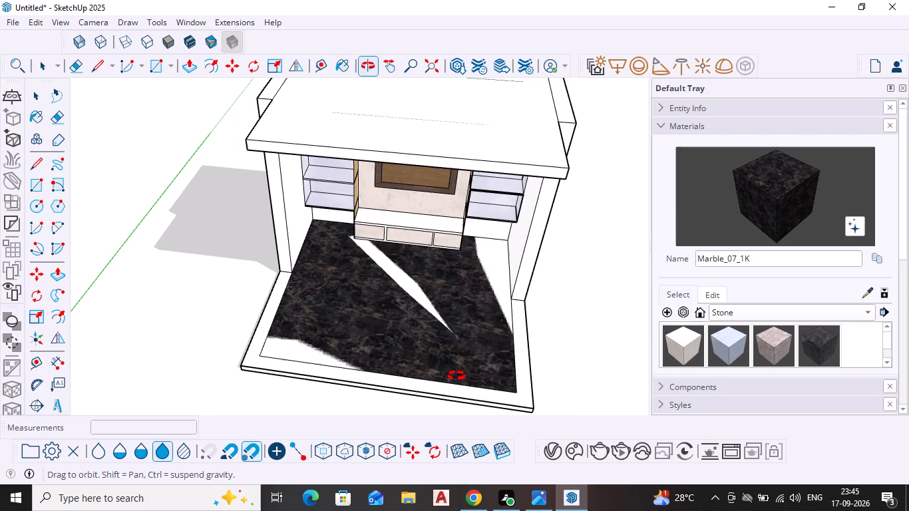
pyautogui.moveTo(456, 376); pyautogui.dragTo(468, 353, button='middle')
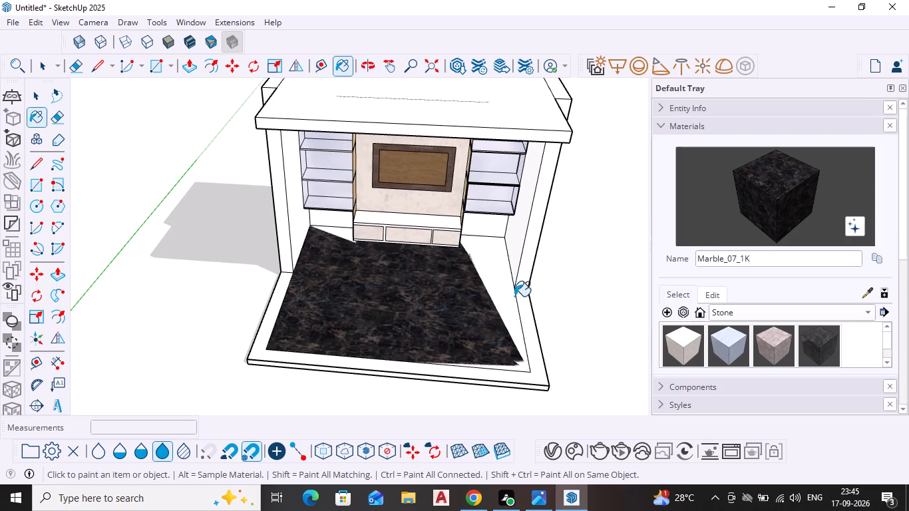
pyautogui.moveTo(515, 291); pyautogui.dragTo(522, 251, button='middle')
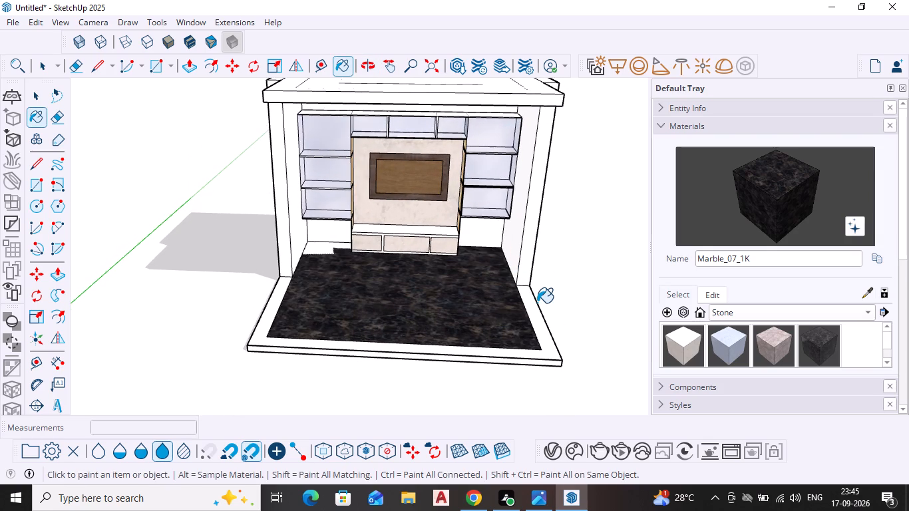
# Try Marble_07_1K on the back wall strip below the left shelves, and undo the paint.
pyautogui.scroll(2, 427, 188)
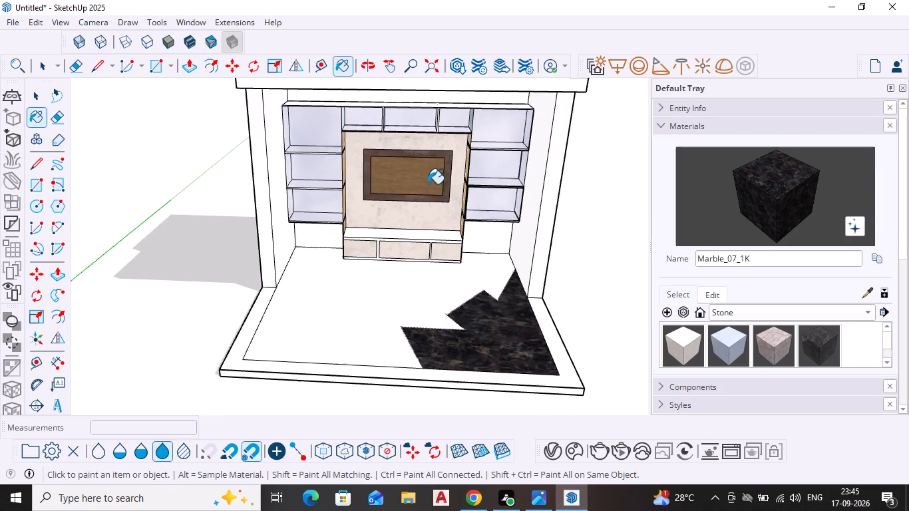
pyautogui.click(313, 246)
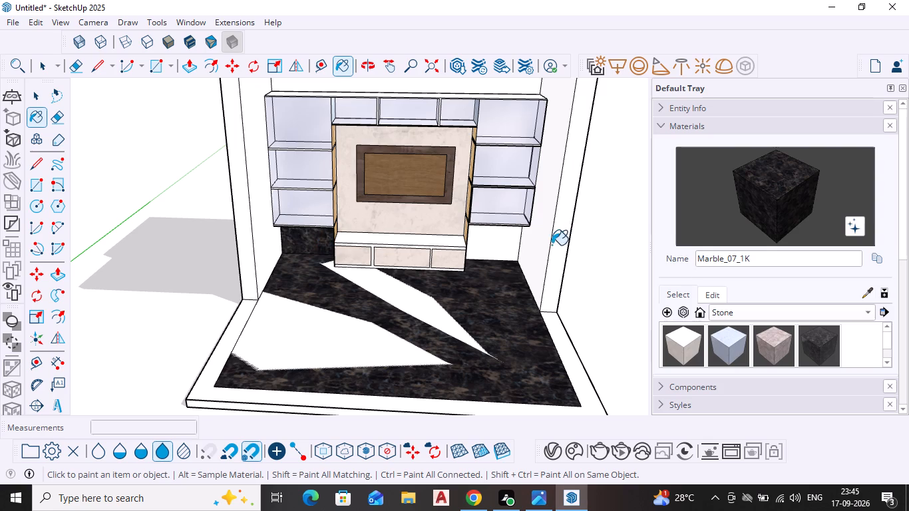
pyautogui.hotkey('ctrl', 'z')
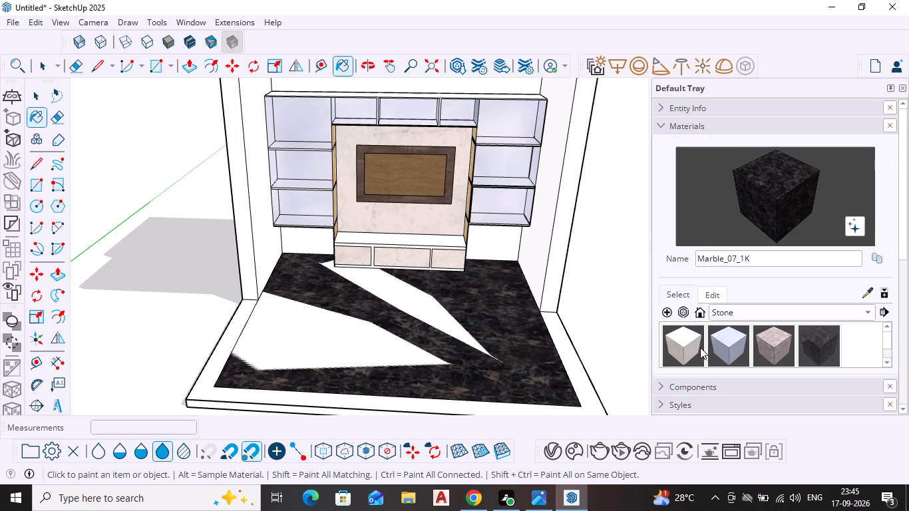
# Paint the back wall strips below the shelves on both sides of the base cabinets with Marble_06_1K from the Stone materials.
pyautogui.click(777, 345)
pyautogui.scroll(3, 343, 296)
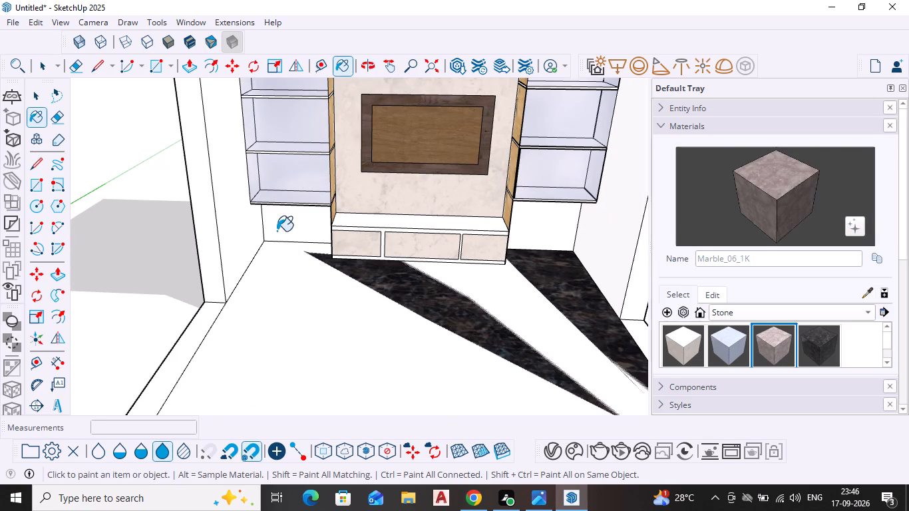
pyautogui.click(282, 221)
pyautogui.click(544, 229)
pyautogui.scroll(-5, 543, 246)
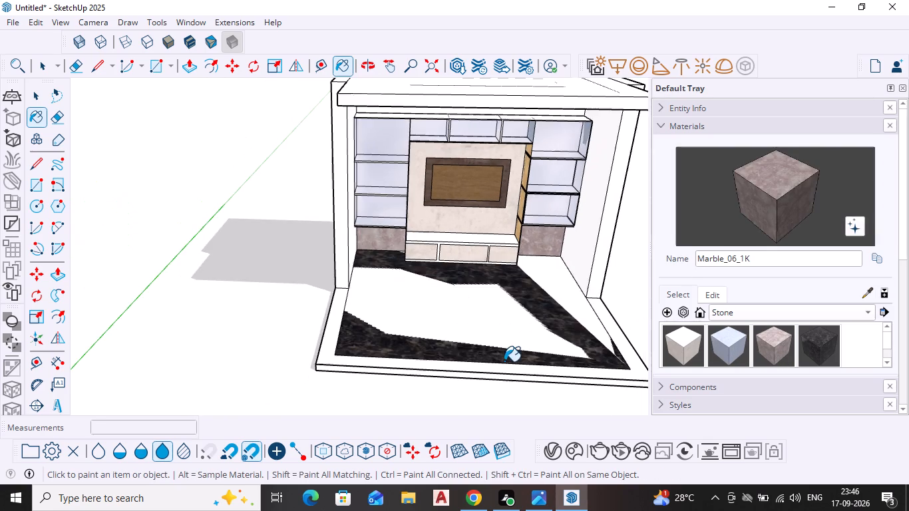
pyautogui.moveTo(505, 362); pyautogui.dragTo(500, 307, button='middle')
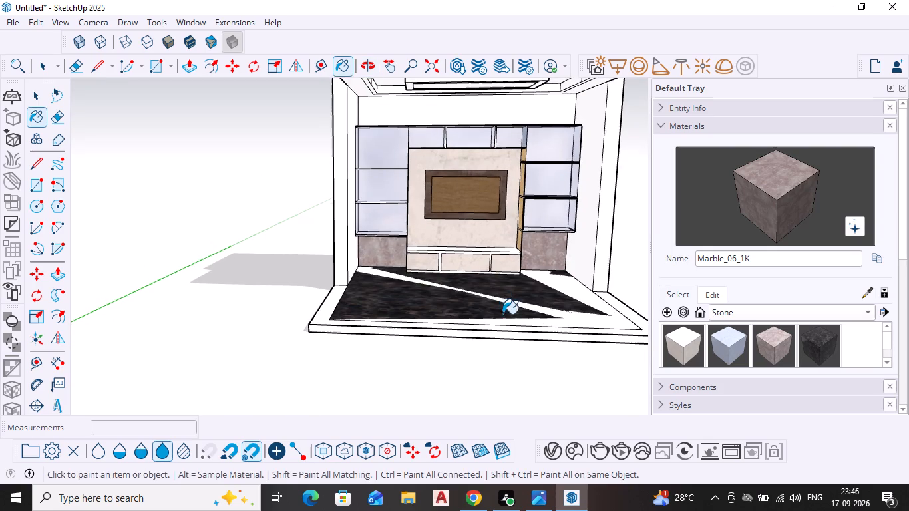
pyautogui.scroll(-4, 496, 287)
pyautogui.moveTo(464, 286); pyautogui.dragTo(464, 233, button='middle')
pyautogui.scroll(2, 479, 176)
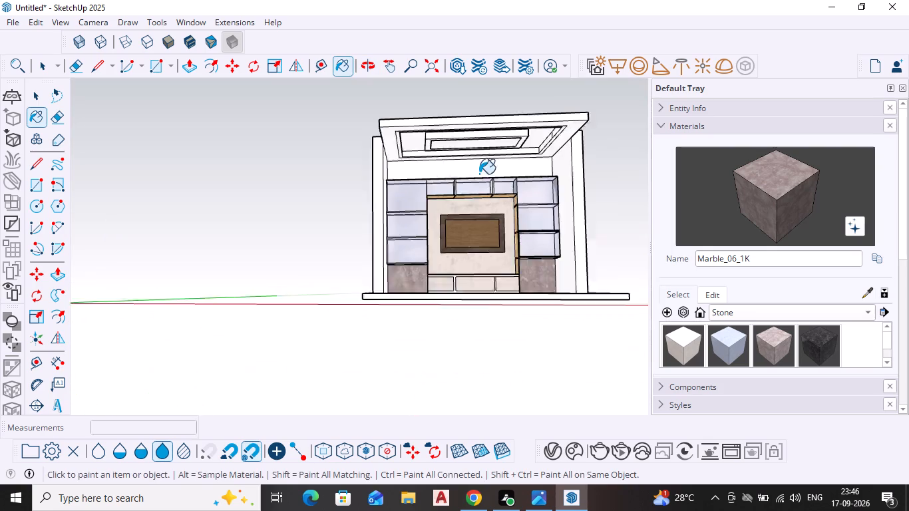
pyautogui.scroll(1, 479, 174)
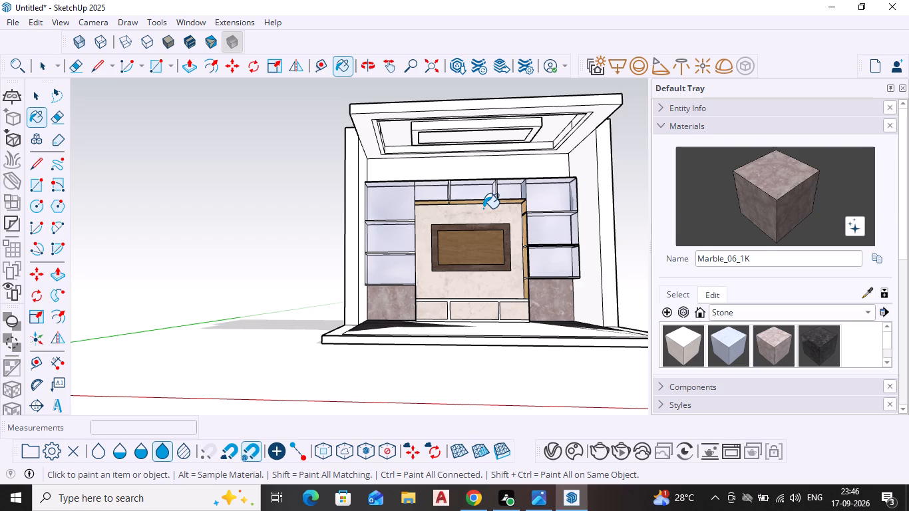
pyautogui.press('space')
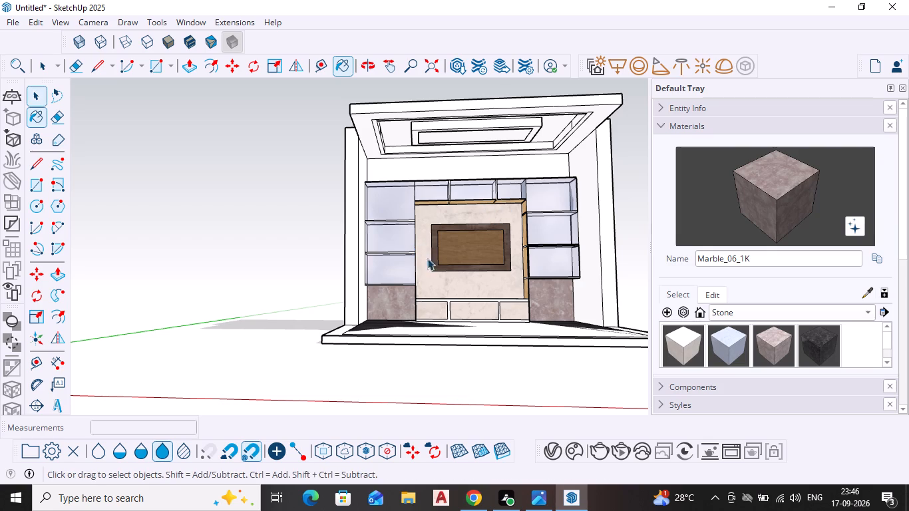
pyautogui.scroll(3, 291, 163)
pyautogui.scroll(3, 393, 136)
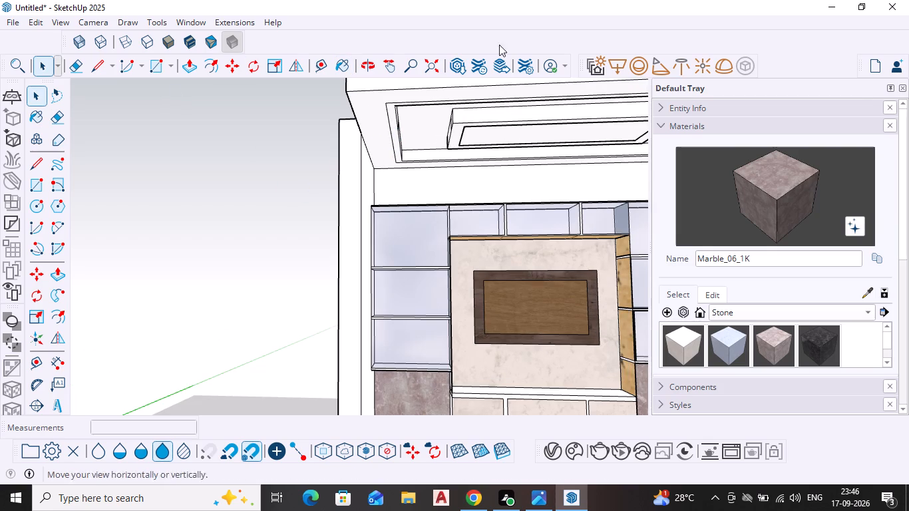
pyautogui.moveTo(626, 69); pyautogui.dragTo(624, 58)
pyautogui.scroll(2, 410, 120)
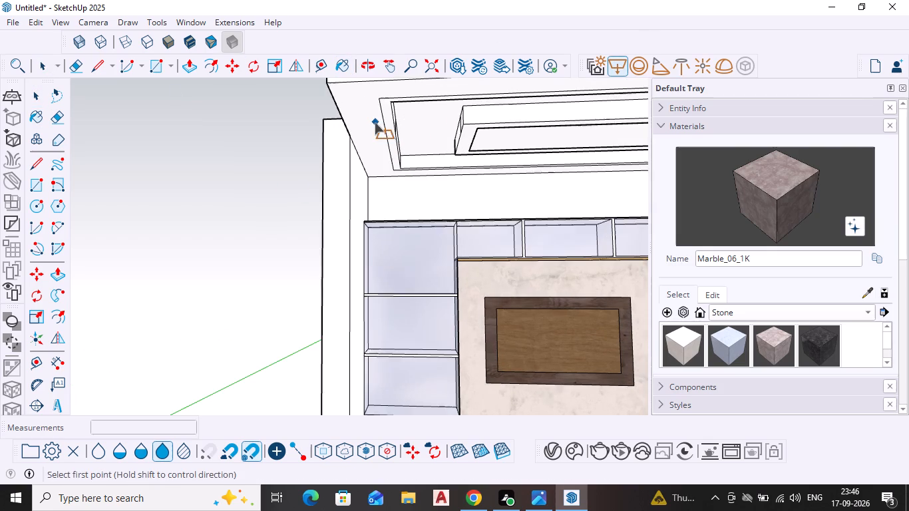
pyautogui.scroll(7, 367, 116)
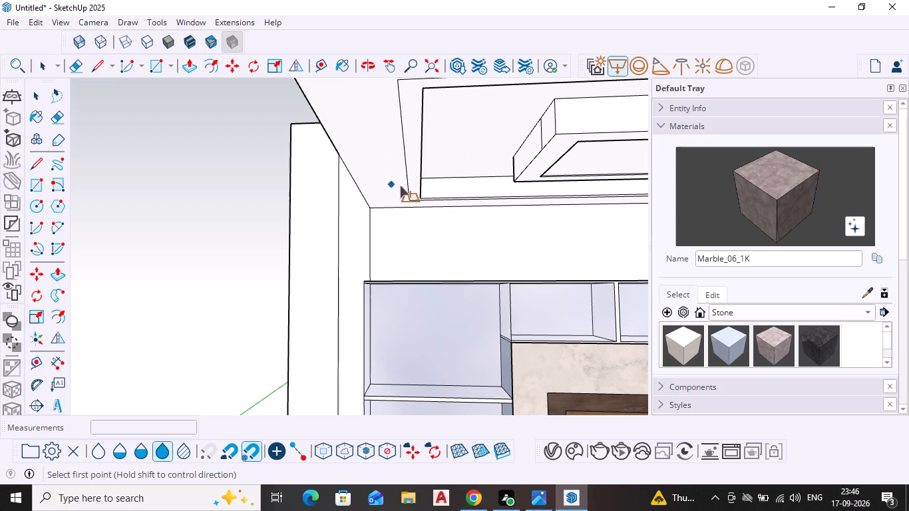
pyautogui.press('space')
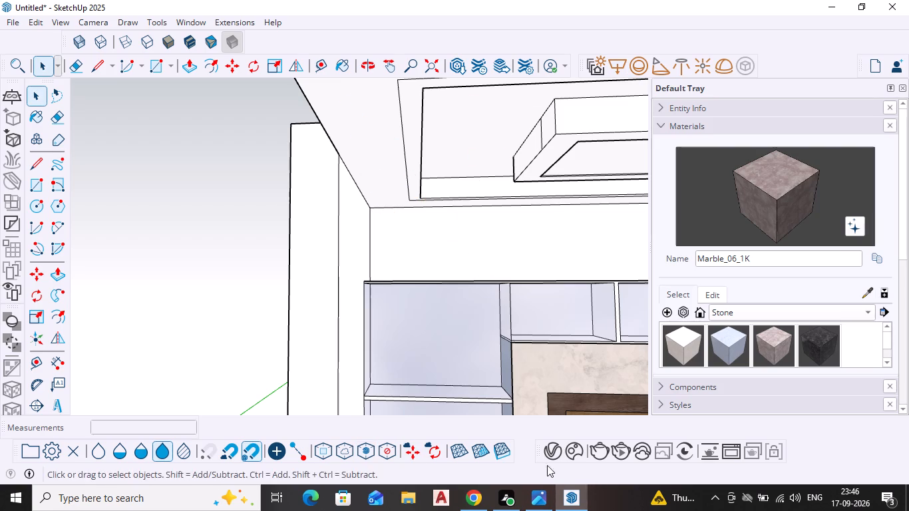
# Create a new Emissive material in the V-Ray Asset Editor.
pyautogui.click(554, 446)
pyautogui.scroll(-5, 414, 414)
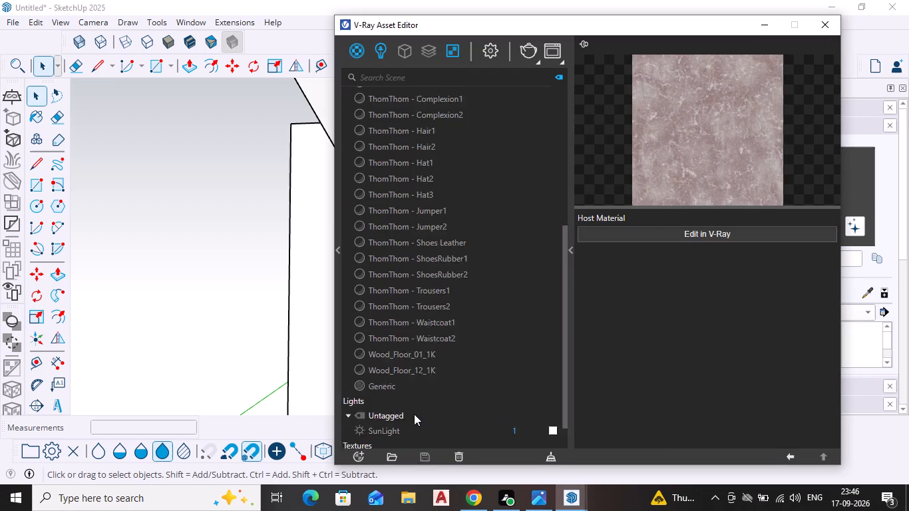
pyautogui.scroll(-5, 414, 414)
pyautogui.click(359, 453)
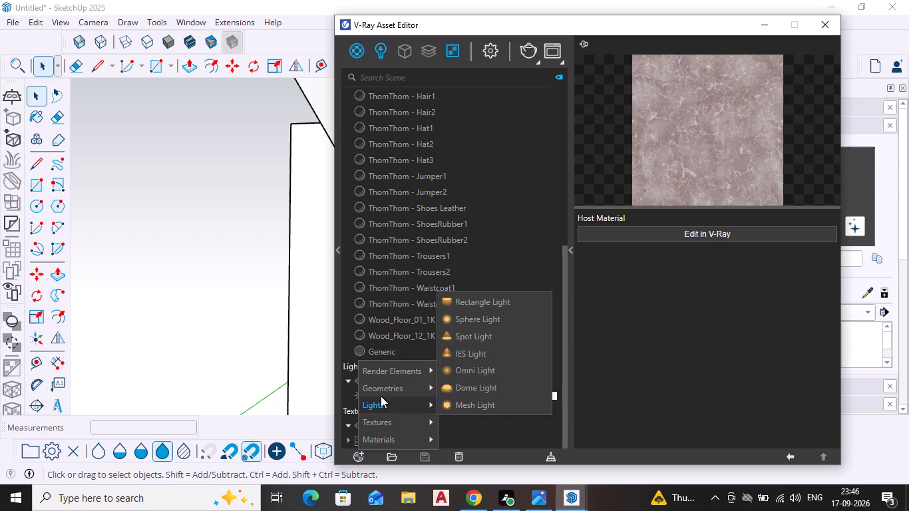
pyautogui.click(383, 435)
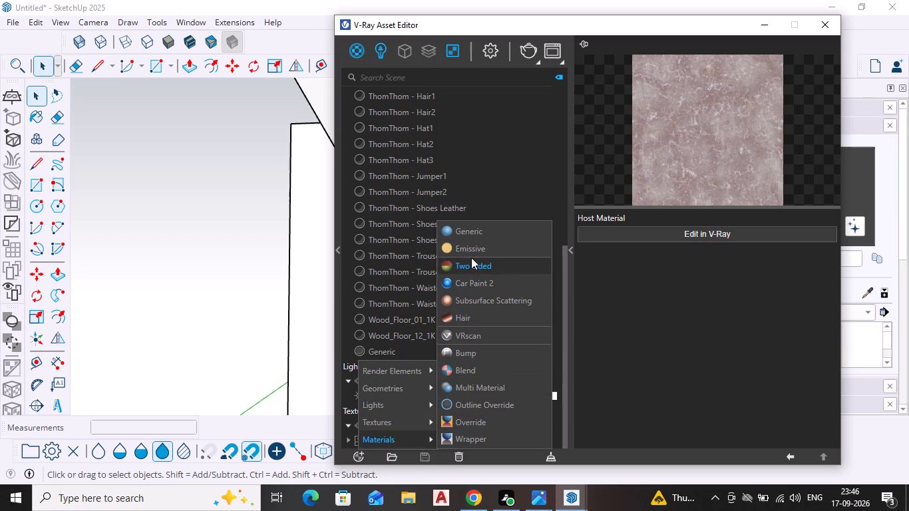
pyautogui.click(472, 252)
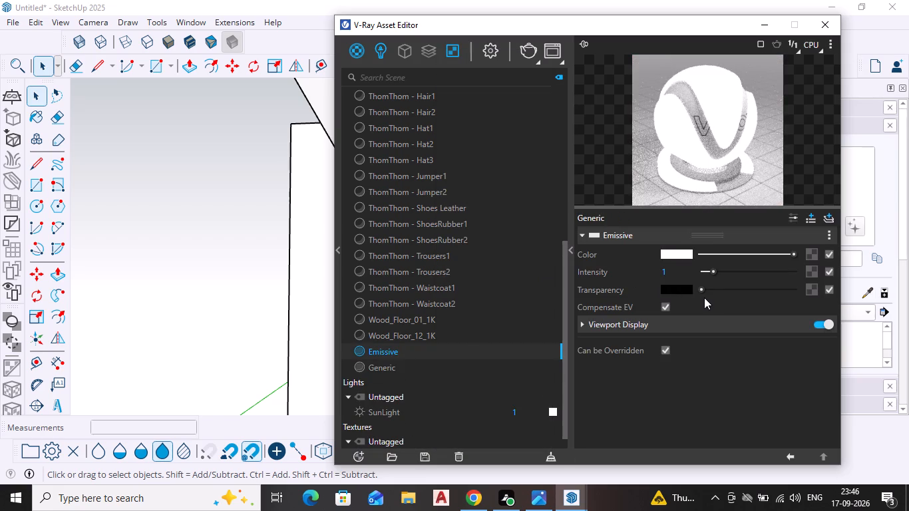
# Set the Emissive material's color to bright yellow, about R 0.925, G 0.917, B 0.151.
pyautogui.click(685, 252)
pyautogui.click(427, 172)
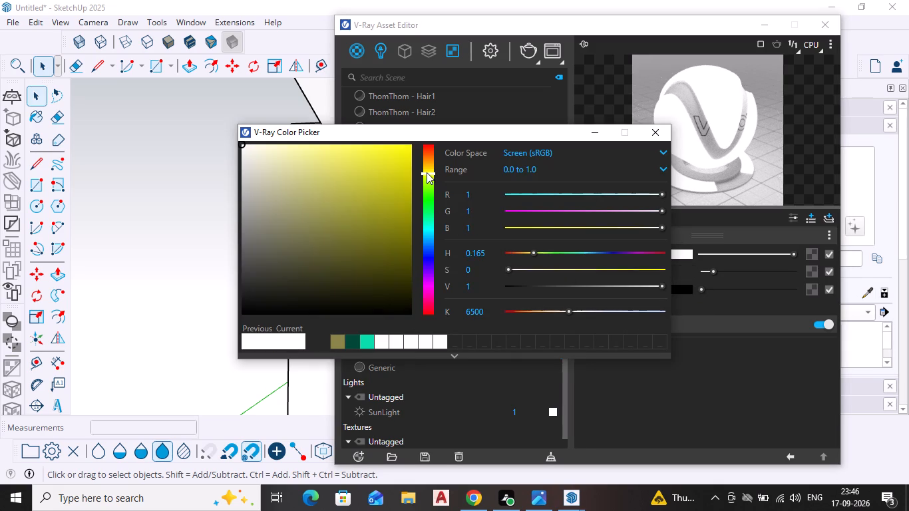
pyautogui.click(395, 243)
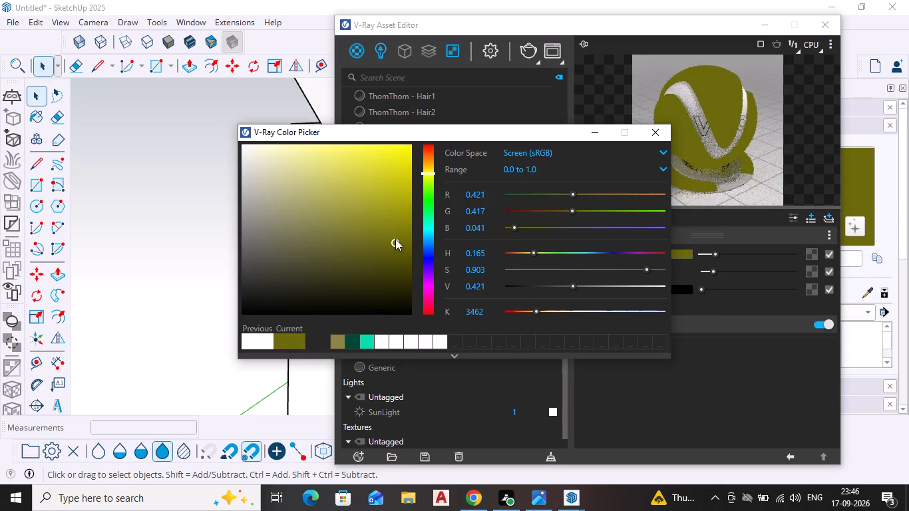
pyautogui.click(397, 192)
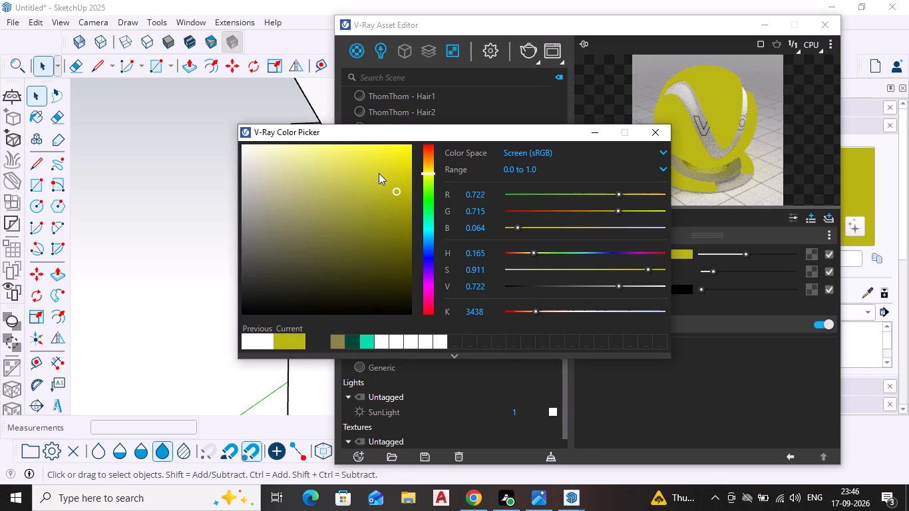
pyautogui.click(379, 173)
pyautogui.click(384, 157)
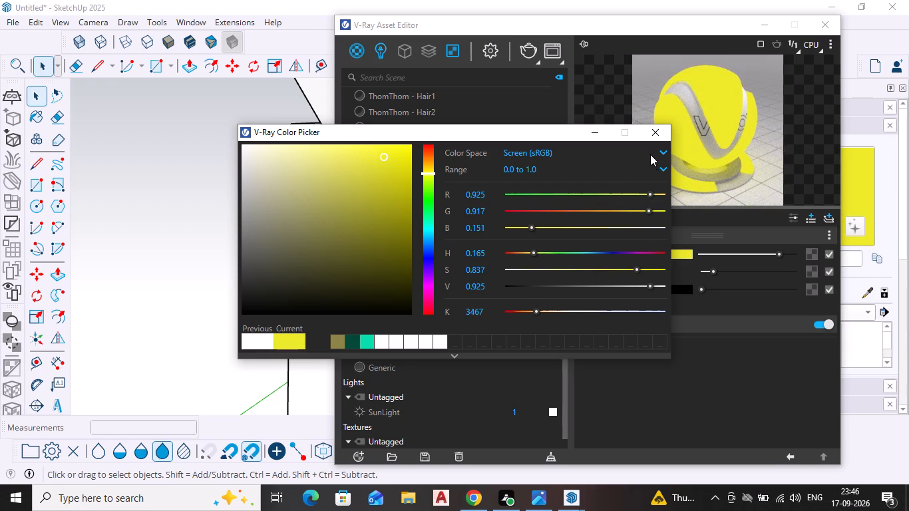
pyautogui.click(657, 133)
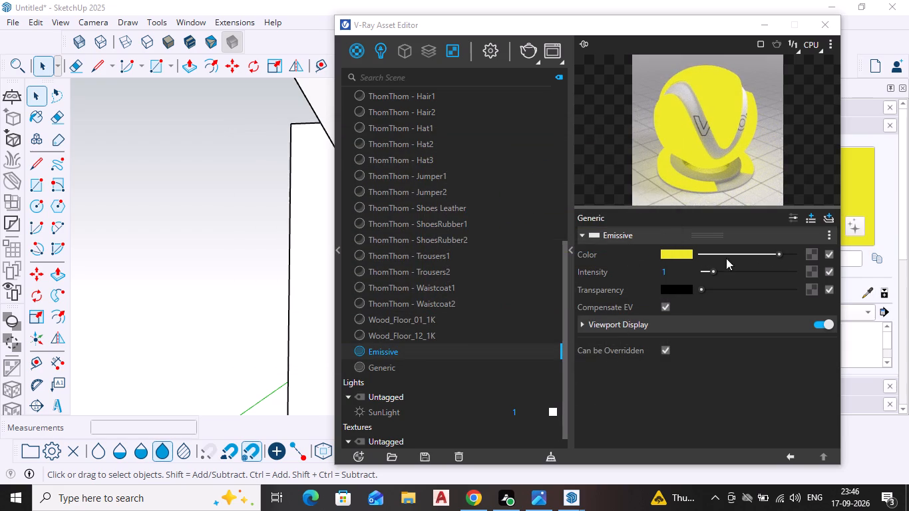
# Raise the yellow Emissive material color to full brightness and close the asset editor.
pyautogui.moveTo(783, 253); pyautogui.dragTo(809, 248)
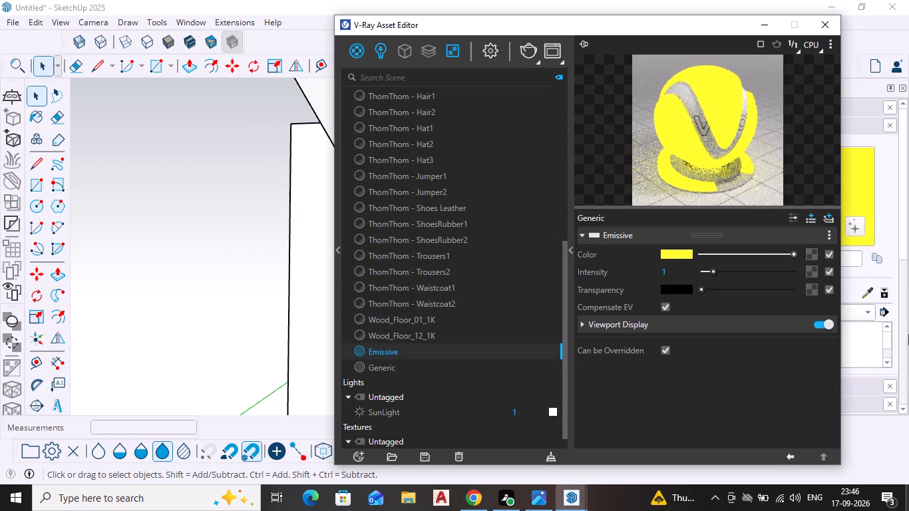
pyautogui.click(824, 27)
# Paint both faces of the ceiling recess's left side and the long face above the wall unit with the Emissive material.
pyautogui.scroll(2, 456, 145)
pyautogui.moveTo(406, 134); pyautogui.dragTo(306, 156, button='middle')
pyautogui.click(301, 151)
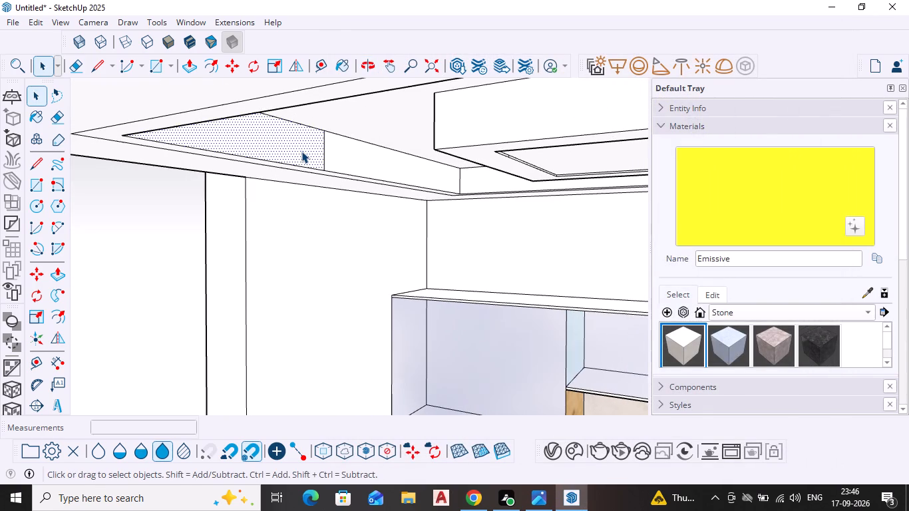
pyautogui.click(730, 195)
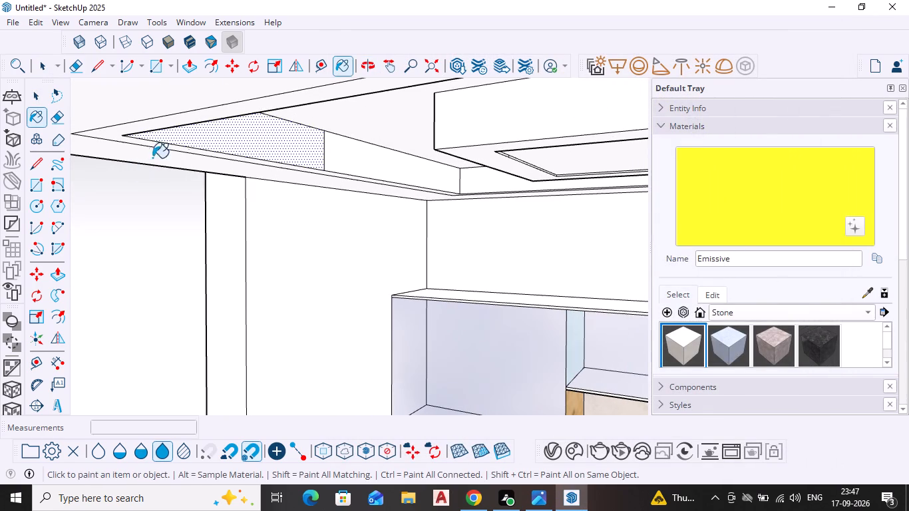
pyautogui.click(260, 146)
pyautogui.click(364, 160)
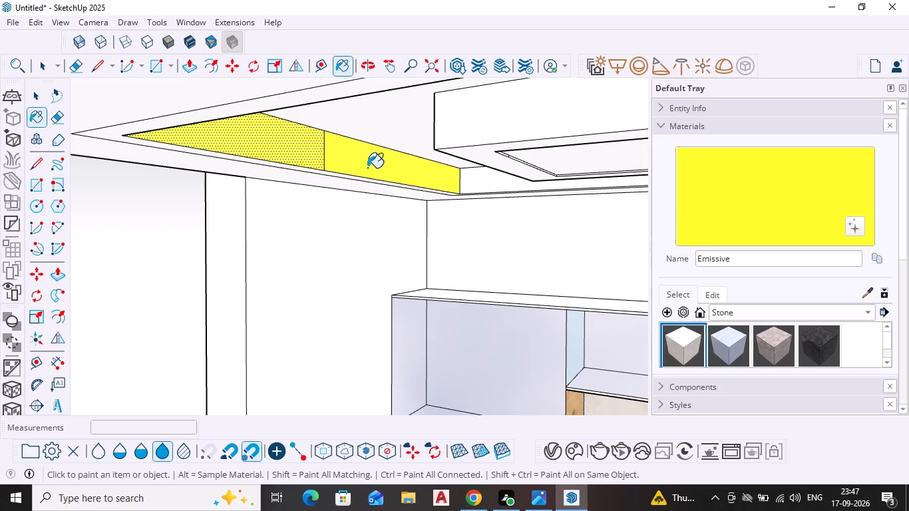
pyautogui.scroll(-4, 451, 218)
pyautogui.moveTo(482, 232); pyautogui.dragTo(387, 156, button='middle')
pyautogui.press('.')
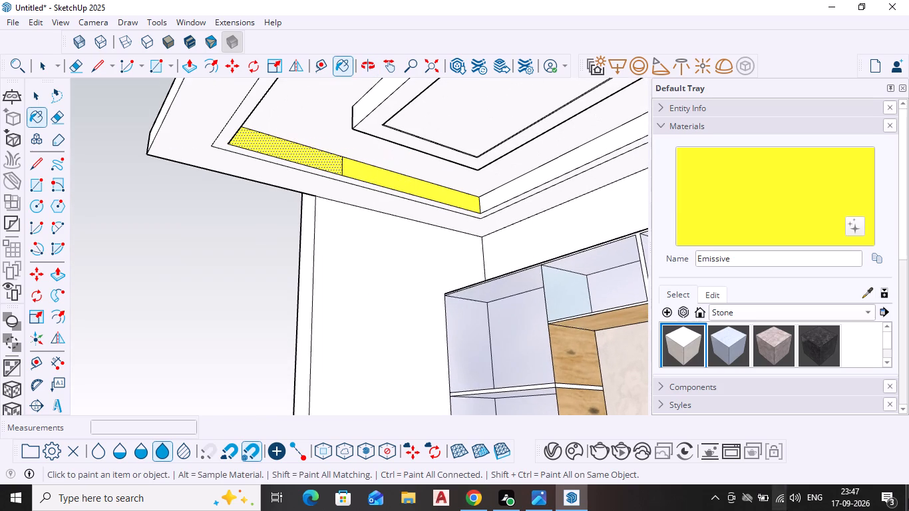
pyautogui.click(538, 173)
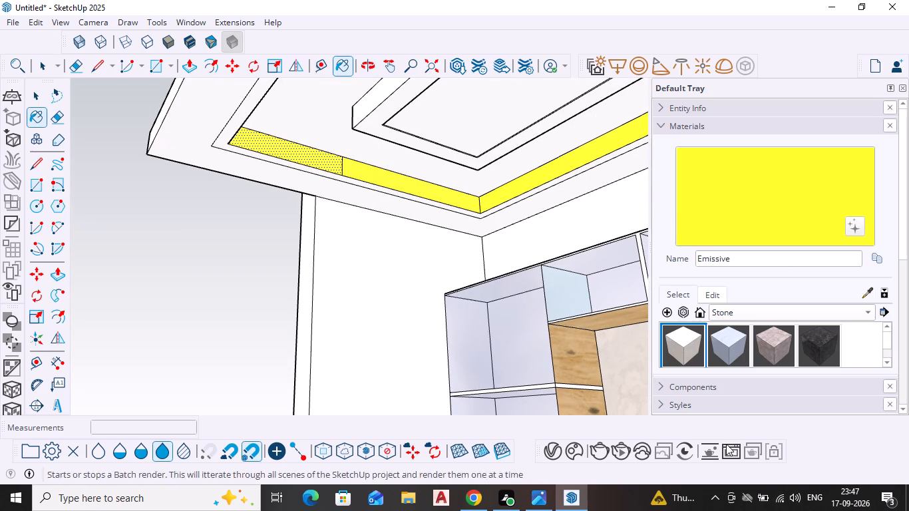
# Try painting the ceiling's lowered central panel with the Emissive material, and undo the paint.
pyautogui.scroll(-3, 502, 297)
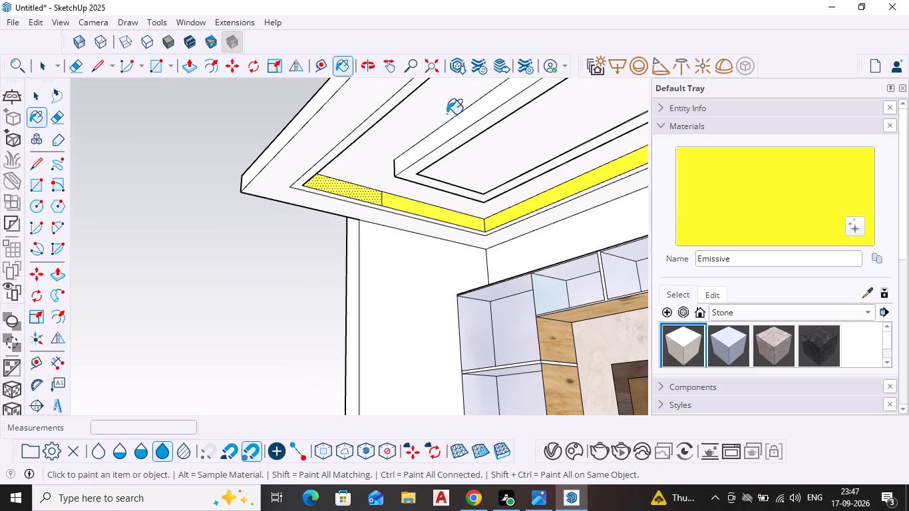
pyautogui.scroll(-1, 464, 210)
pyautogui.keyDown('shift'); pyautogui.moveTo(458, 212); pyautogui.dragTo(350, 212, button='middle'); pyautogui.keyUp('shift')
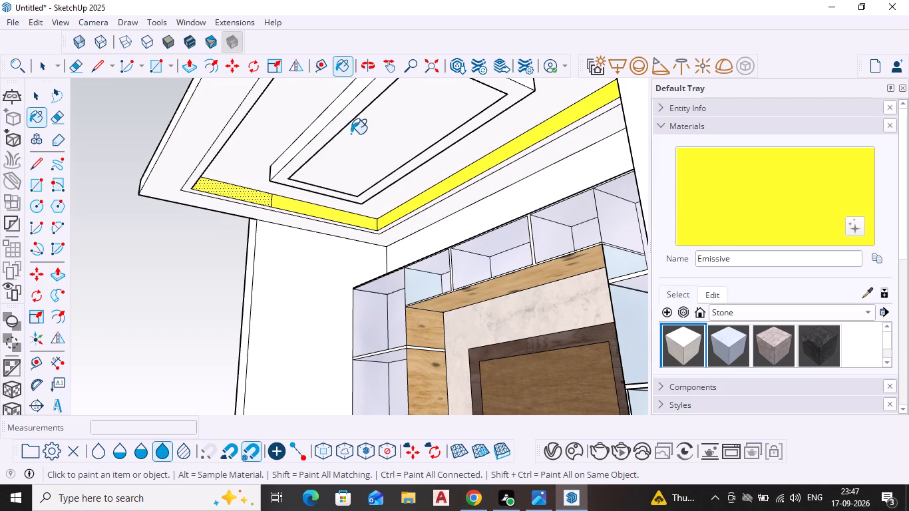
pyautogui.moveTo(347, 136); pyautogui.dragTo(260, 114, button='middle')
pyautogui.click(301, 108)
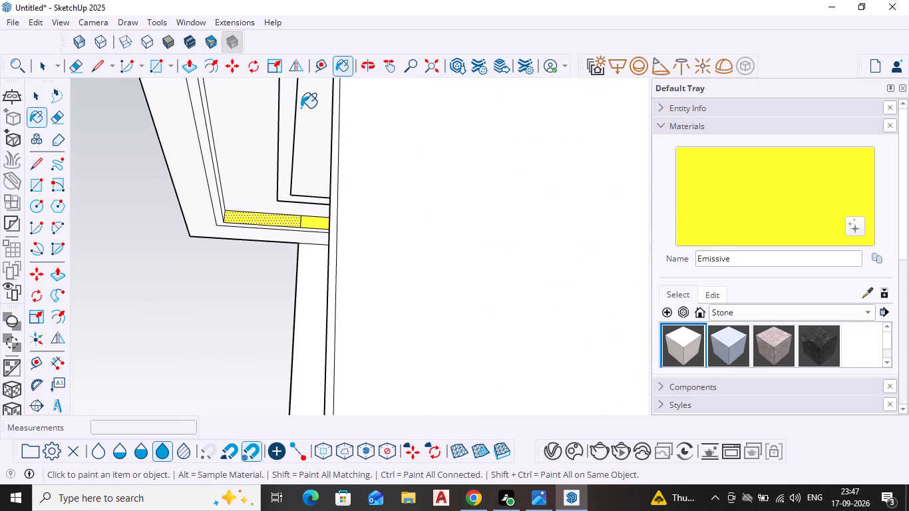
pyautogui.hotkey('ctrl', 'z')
# Paint both faces of the ceiling recess's right side with the Emissive material.
pyautogui.keyDown('ctrl'); pyautogui.scroll(-2, 287, 167); pyautogui.keyUp('ctrl')
pyautogui.moveTo(297, 184); pyautogui.dragTo(308, 194, button='middle')
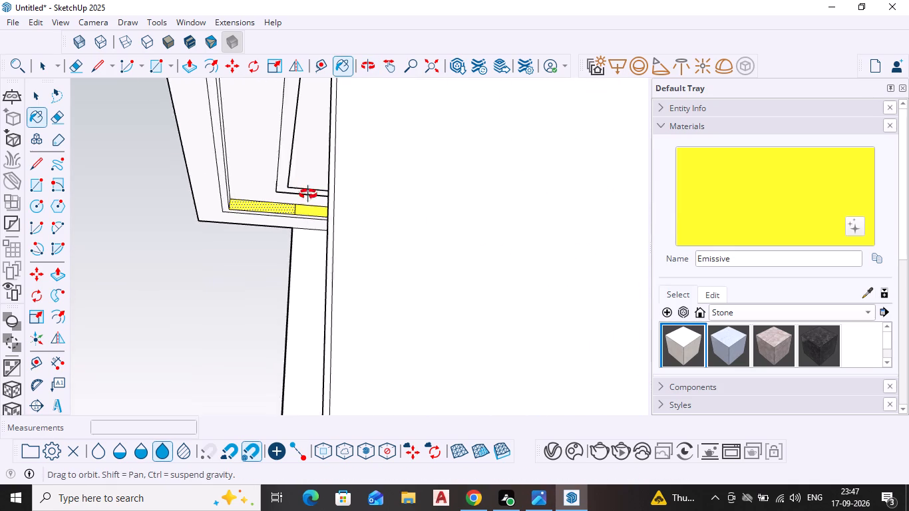
pyautogui.moveTo(308, 194); pyautogui.dragTo(572, 204, button='middle')
pyautogui.moveTo(439, 236); pyautogui.dragTo(641, 283, button='middle')
pyautogui.scroll(-1, 536, 265)
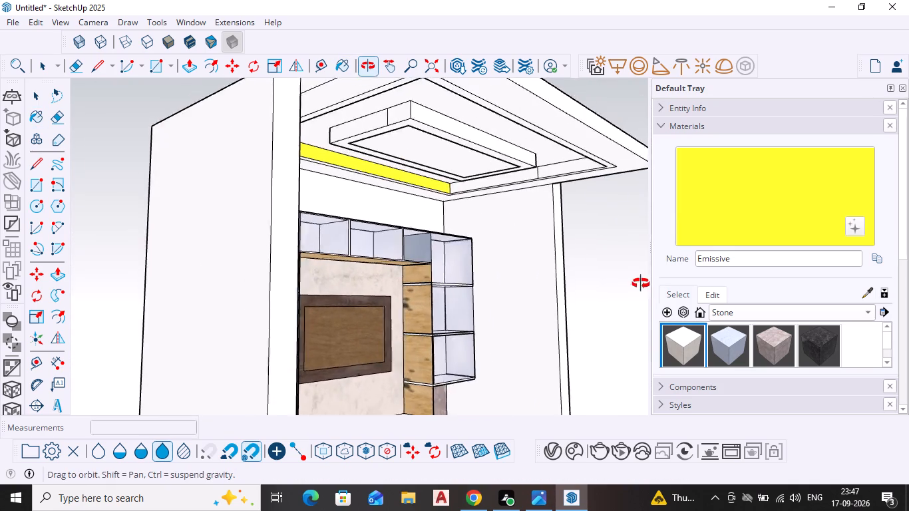
pyautogui.moveTo(641, 283); pyautogui.dragTo(634, 265, button='middle')
pyautogui.scroll(7, 568, 196)
pyautogui.click(504, 170)
pyautogui.click(587, 143)
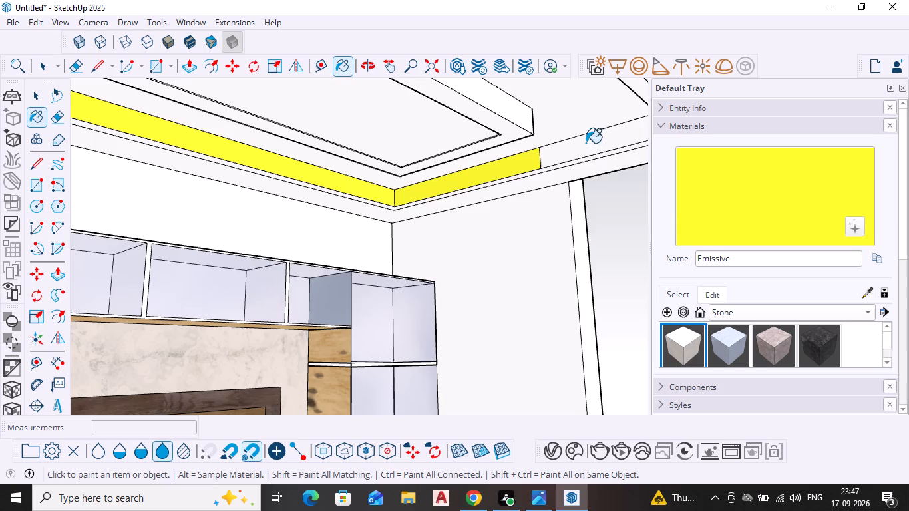
# Examine the ceiling's lowered central panel and its narrow inner edge beside the painted recess.
pyautogui.scroll(-5, 568, 202)
pyautogui.moveTo(540, 224); pyautogui.dragTo(528, 228, button='middle')
pyautogui.scroll(-1, 542, 228)
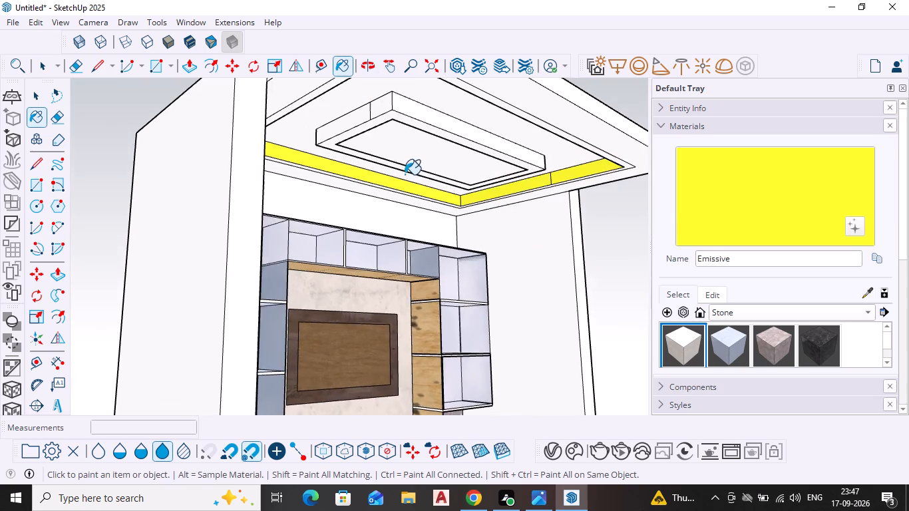
pyautogui.scroll(13, 399, 169)
pyautogui.scroll(1, 331, 144)
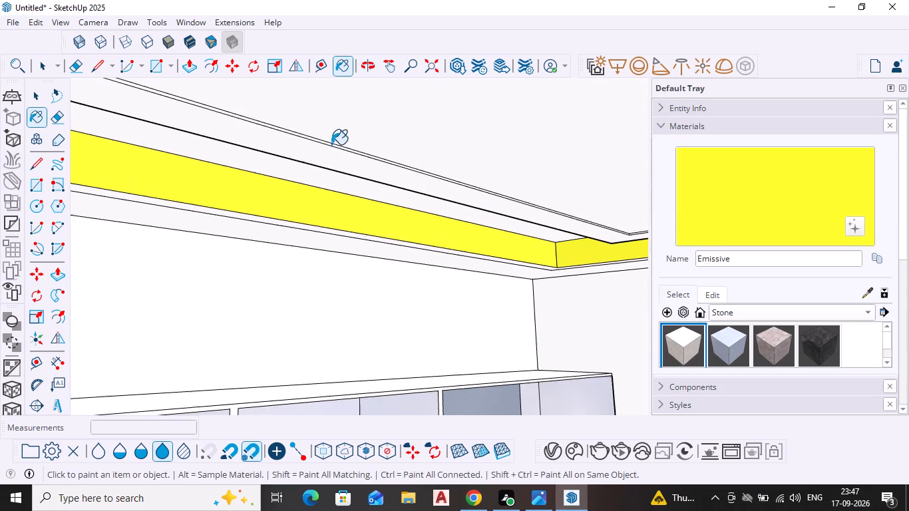
pyautogui.moveTo(331, 144); pyautogui.dragTo(315, 147, button='middle')
pyautogui.scroll(-4, 315, 170)
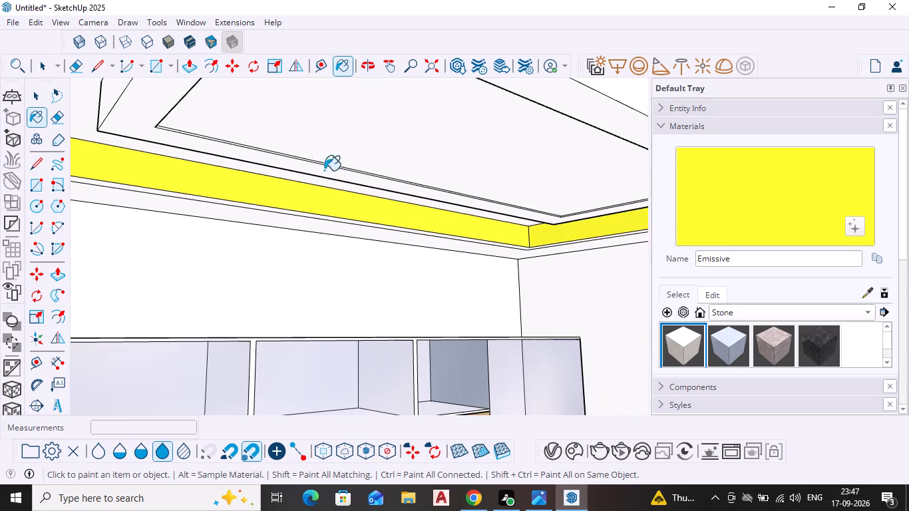
pyautogui.scroll(3, 233, 130)
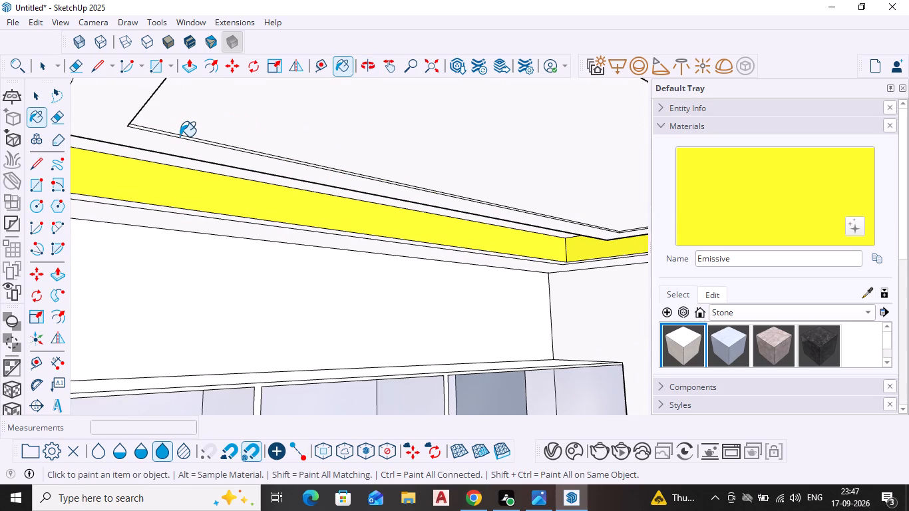
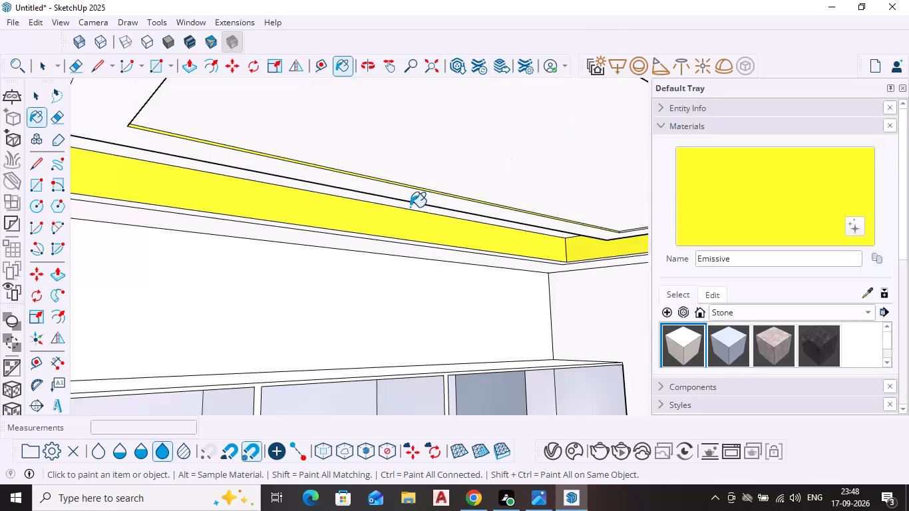
# Paint the narrow edge of the ceiling's lowered central panel on its right side with the Emissive material.
pyautogui.scroll(-3, 407, 199)
pyautogui.moveTo(405, 196); pyautogui.dragTo(333, 182, button='middle')
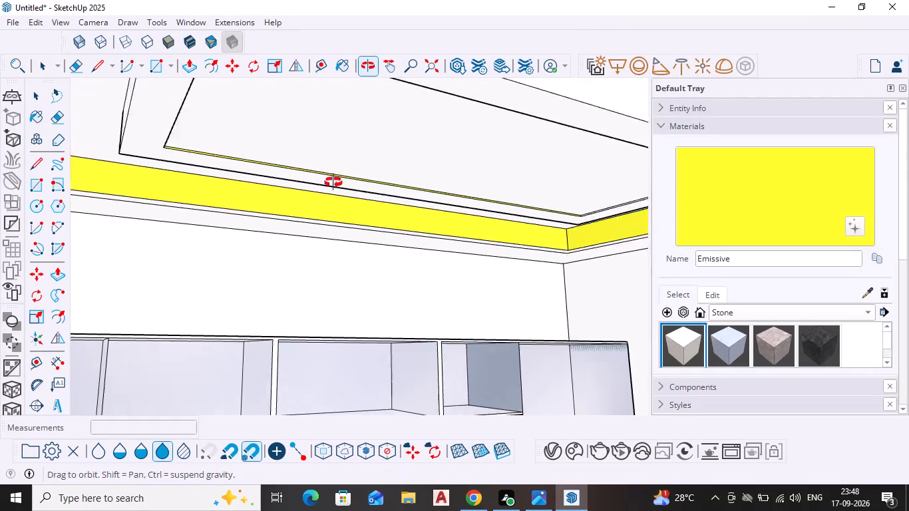
pyautogui.moveTo(333, 182); pyautogui.dragTo(225, 189, button='middle')
pyautogui.scroll(1, 524, 153)
pyautogui.moveTo(524, 154); pyautogui.dragTo(636, 166, button='middle')
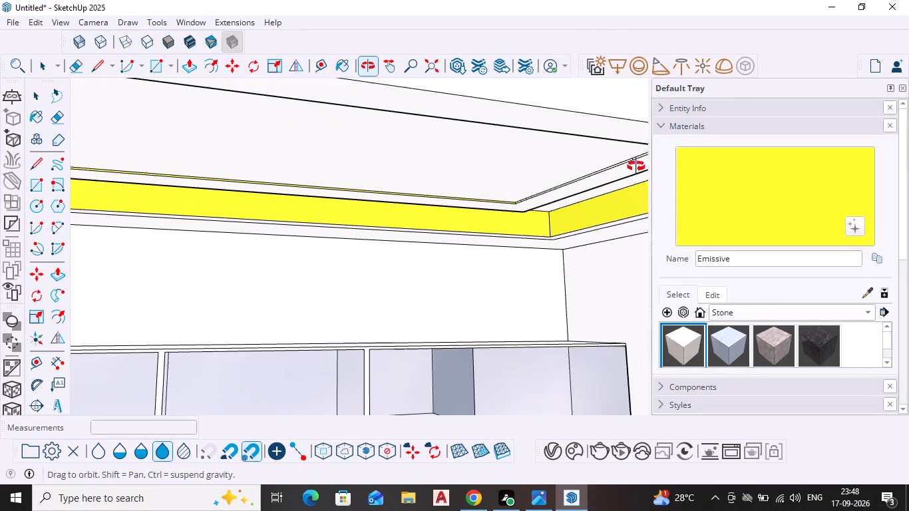
pyautogui.moveTo(636, 166); pyautogui.dragTo(645, 170, button='middle')
pyautogui.scroll(6, 567, 176)
pyautogui.click(562, 194)
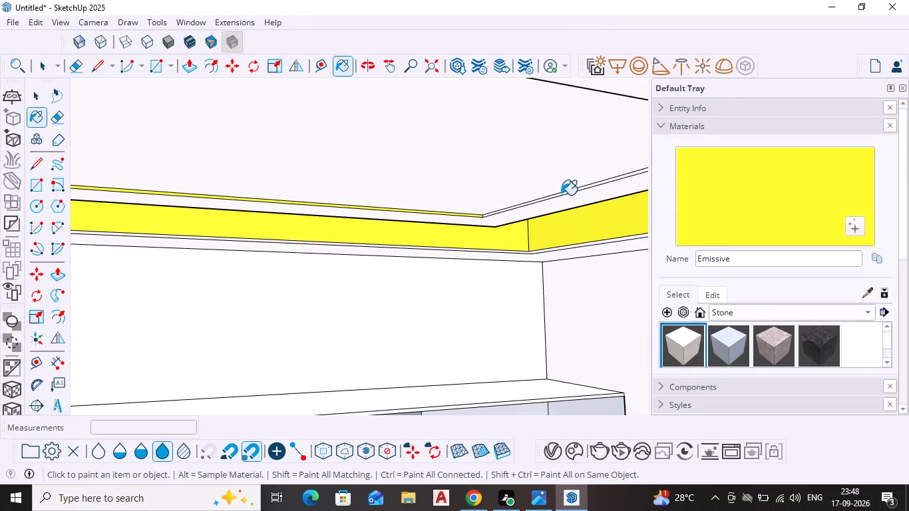
pyautogui.scroll(9, 562, 192)
pyautogui.click(574, 190)
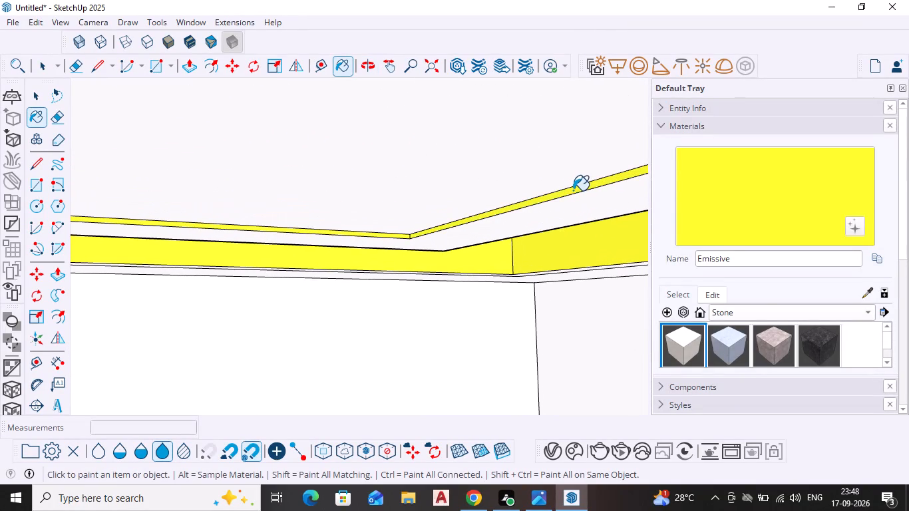
# Examine the painted ceiling recess, the lowered central panel's edges and the wall unit from several angles.
pyautogui.scroll(-5, 570, 192)
pyautogui.scroll(-6, 502, 216)
pyautogui.moveTo(373, 254); pyautogui.dragTo(468, 291, button='middle')
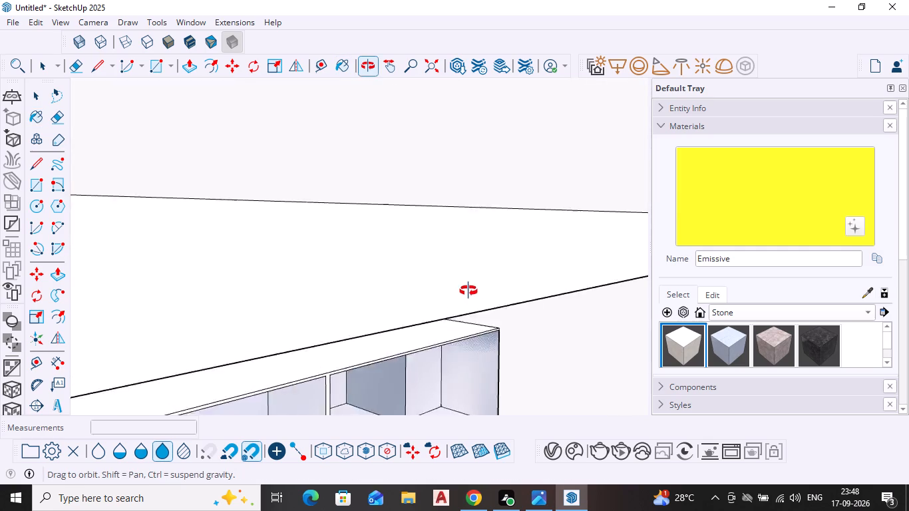
pyautogui.moveTo(468, 291); pyautogui.dragTo(521, 280, button='middle')
pyautogui.scroll(-20, 521, 280)
pyautogui.scroll(-6, 521, 280)
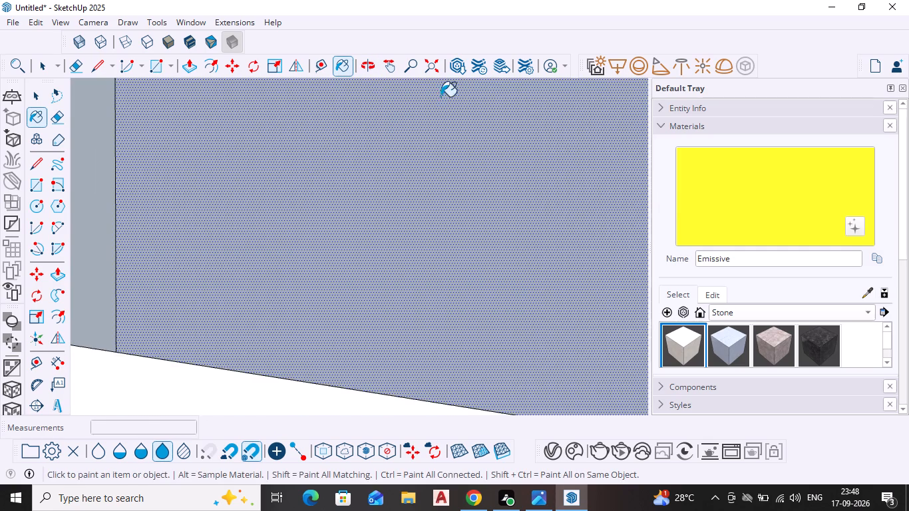
pyautogui.click(429, 65)
pyautogui.moveTo(345, 180); pyautogui.dragTo(277, 180, button='middle')
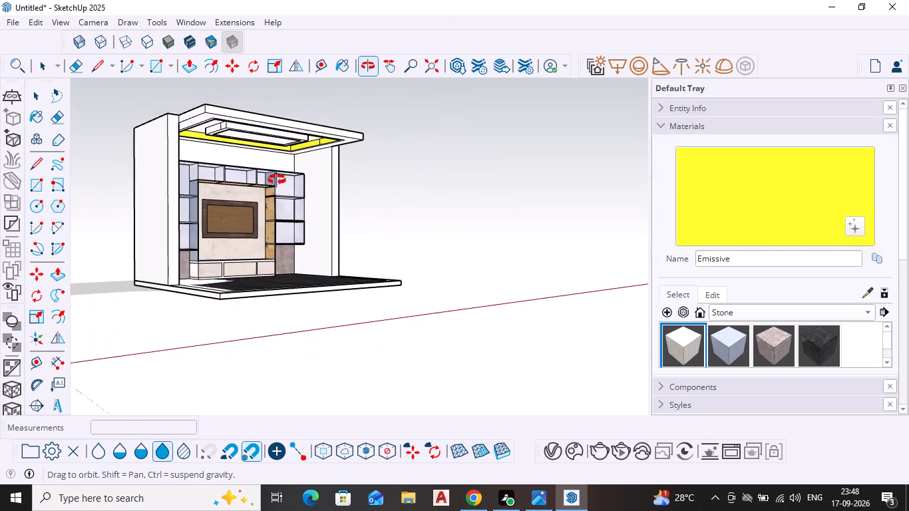
pyautogui.moveTo(277, 180); pyautogui.dragTo(251, 190, button='middle')
pyautogui.scroll(13, 300, 96)
pyautogui.scroll(2, 188, 150)
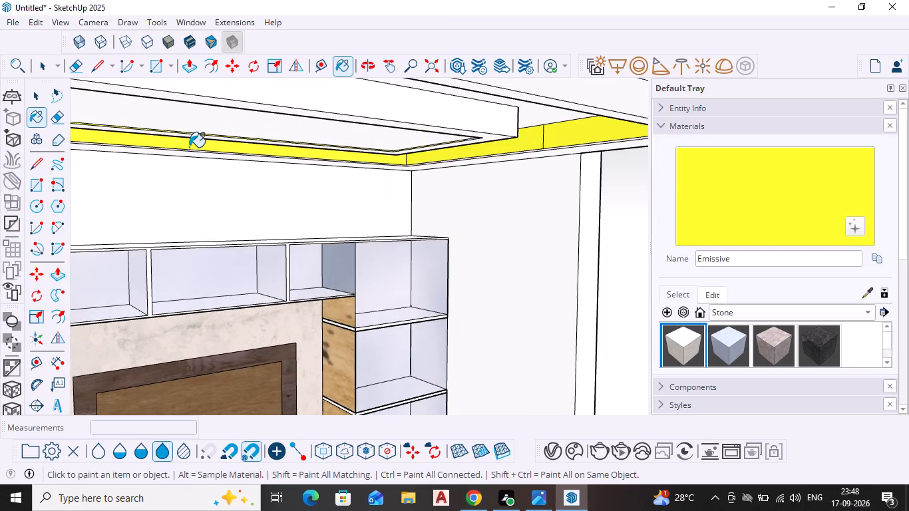
pyautogui.moveTo(189, 138); pyautogui.dragTo(190, 117, button='middle')
pyautogui.scroll(13, 260, 111)
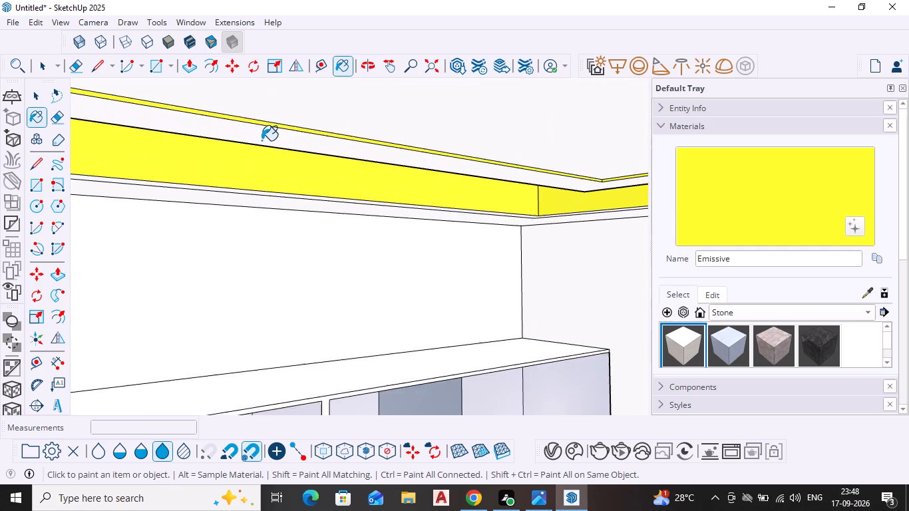
pyautogui.scroll(-19, 265, 138)
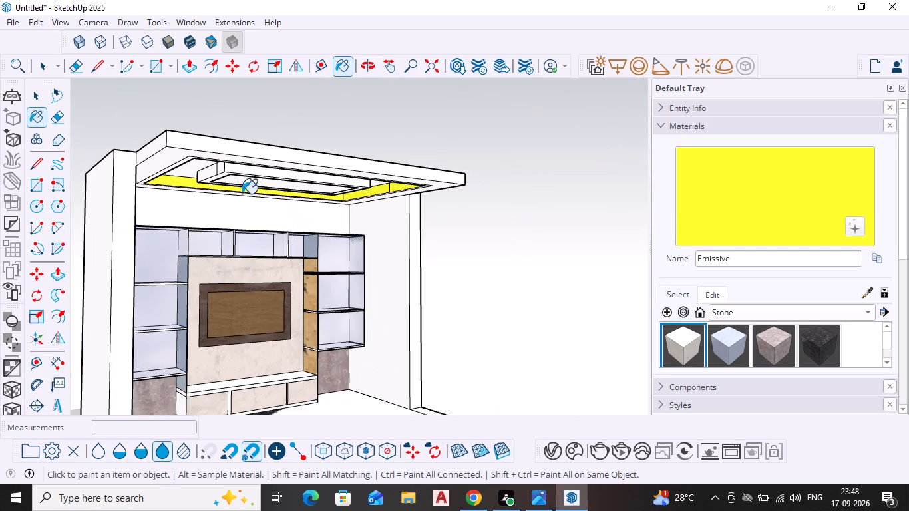
pyautogui.scroll(7, 228, 198)
pyautogui.scroll(-4, 231, 201)
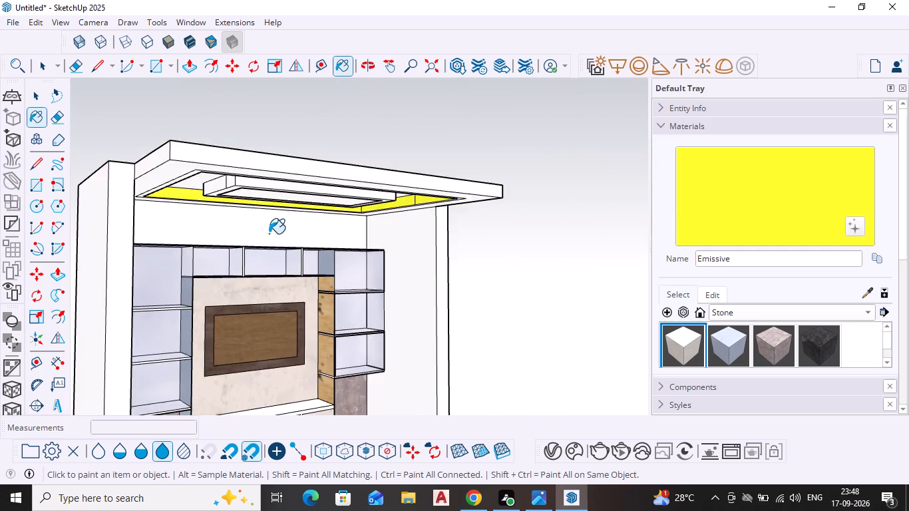
pyautogui.scroll(-6, 269, 234)
pyautogui.keyDown('shift'); pyautogui.moveTo(311, 279); pyautogui.dragTo(339, 211, button='middle'); pyautogui.keyUp('shift')
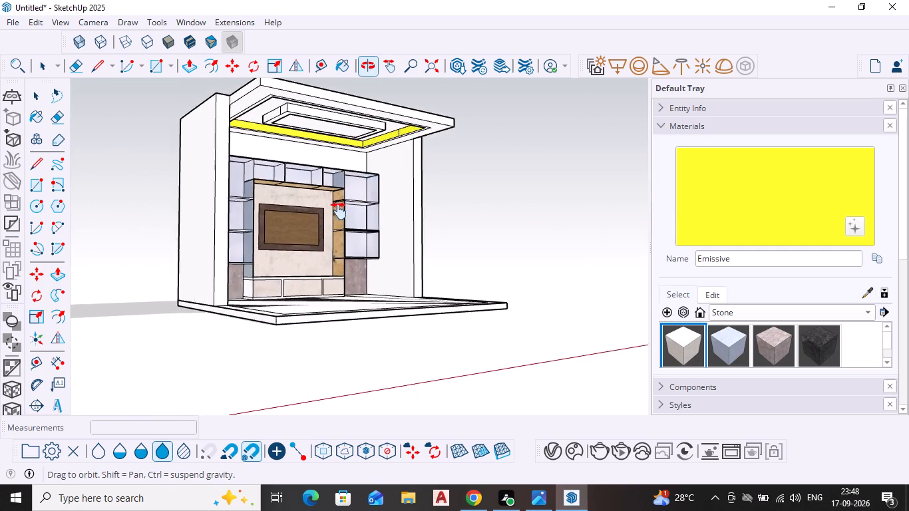
pyautogui.keyDown('shift'); pyautogui.moveTo(339, 211); pyautogui.dragTo(273, 222, button='middle'); pyautogui.keyUp('shift')
pyautogui.keyDown('shift'); pyautogui.moveTo(221, 200); pyautogui.dragTo(218, 175, button='middle'); pyautogui.keyUp('shift')
pyautogui.keyDown('shift'); pyautogui.scroll(-1, 325, 185); pyautogui.keyUp('shift')
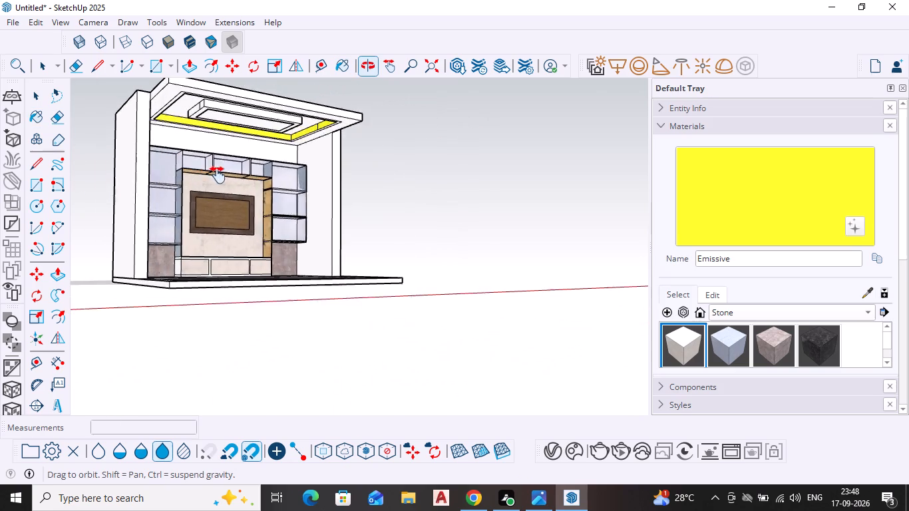
pyautogui.keyDown('shift'); pyautogui.moveTo(218, 175); pyautogui.dragTo(217, 174, button='middle'); pyautogui.keyUp('shift')
pyautogui.scroll(14, 222, 191)
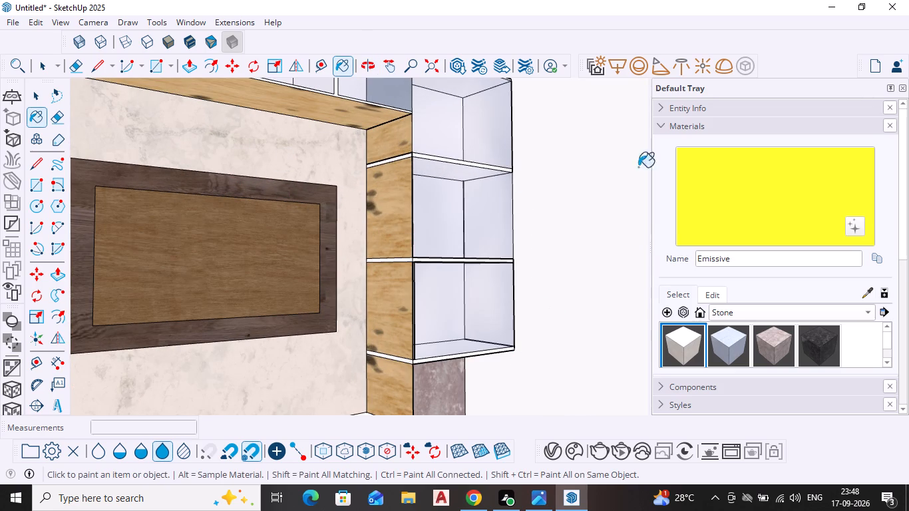
# Place a V-Ray Rectangle Light as a thin horizontal strip on the marble panel just above the dark wood TV frame, spanning the frame's width.
pyautogui.click(616, 64)
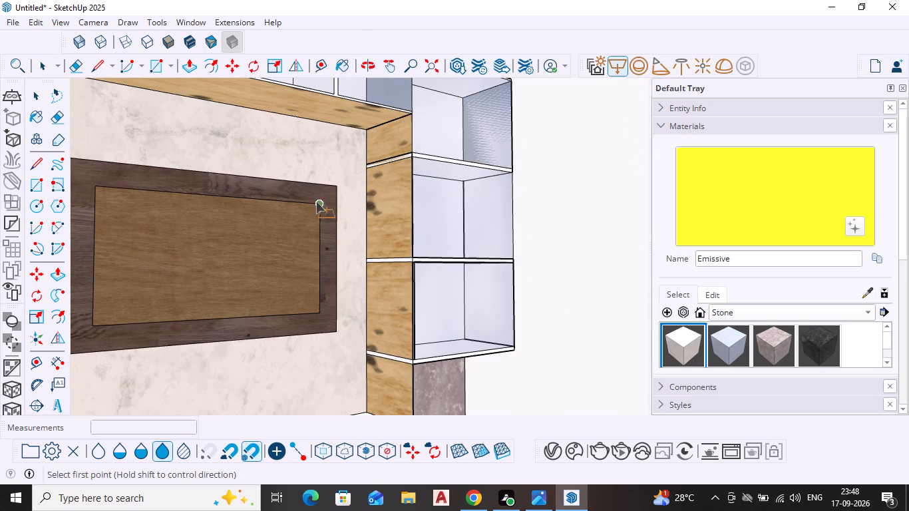
pyautogui.keyDown('shift'); pyautogui.moveTo(286, 182); pyautogui.dragTo(453, 185, button='middle'); pyautogui.keyUp('shift')
pyautogui.keyDown('shift'); pyautogui.scroll(-1, 416, 181); pyautogui.keyUp('shift')
pyautogui.moveTo(447, 203); pyautogui.dragTo(389, 188, button='middle')
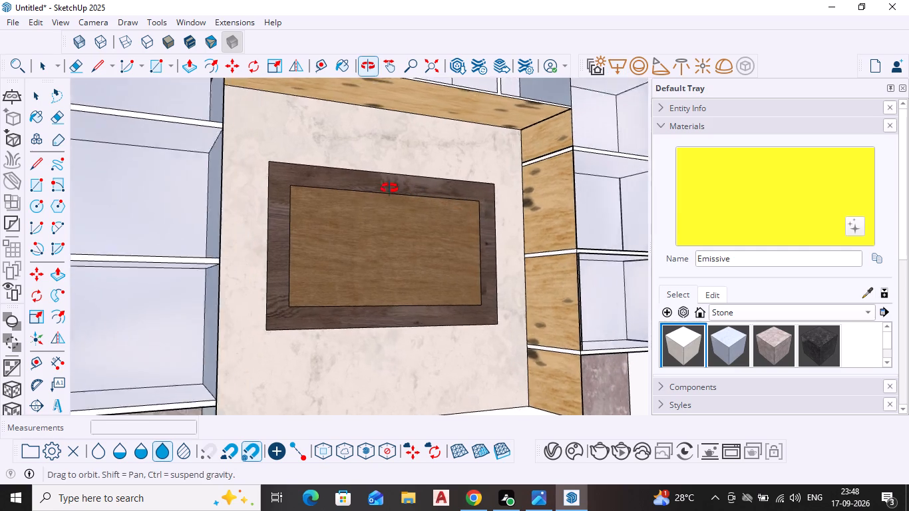
pyautogui.moveTo(389, 188); pyautogui.dragTo(329, 196, button='middle')
pyautogui.scroll(3, 260, 124)
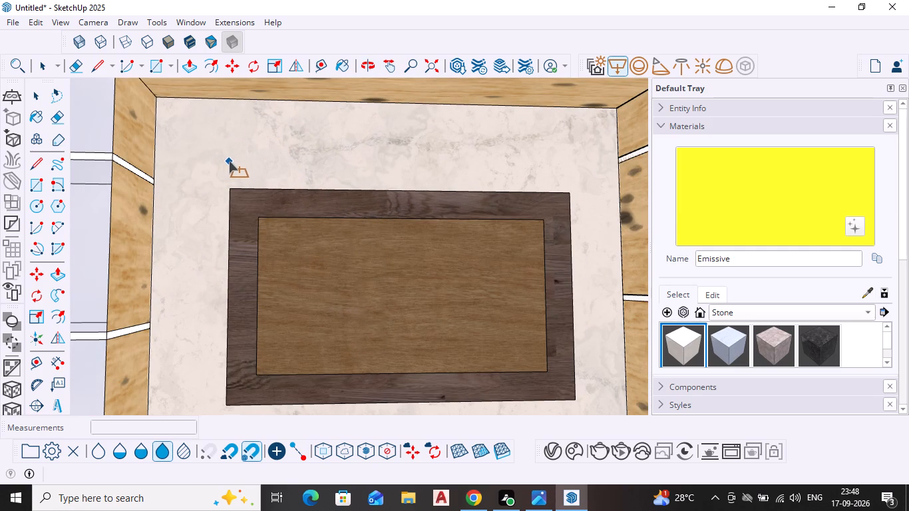
pyautogui.click(229, 161)
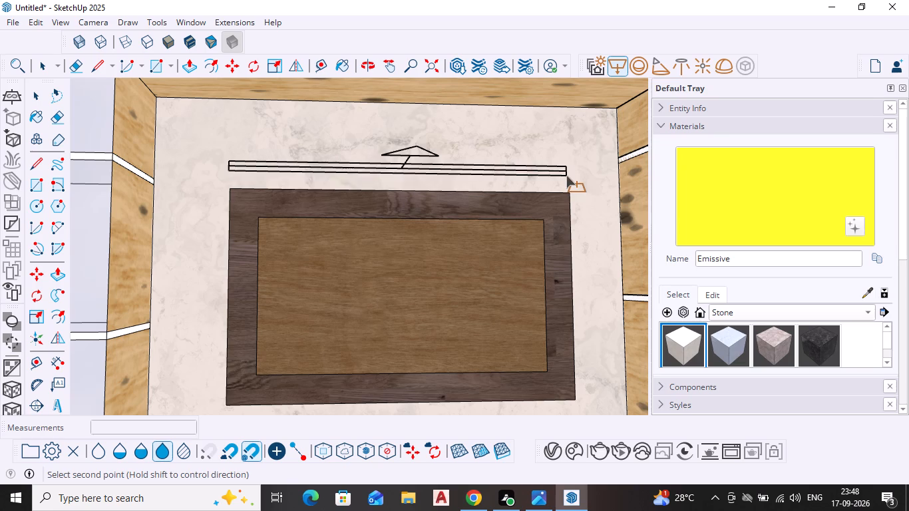
pyautogui.click(570, 182)
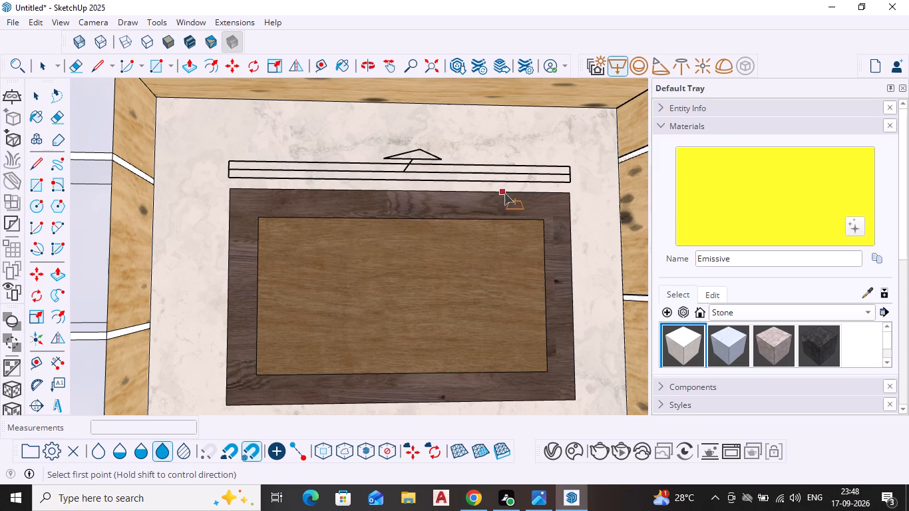
pyautogui.press('space')
# Run a V-Ray interactive render of the room seen from the front, review the image and close the frame buffer.
pyautogui.scroll(-12, 454, 180)
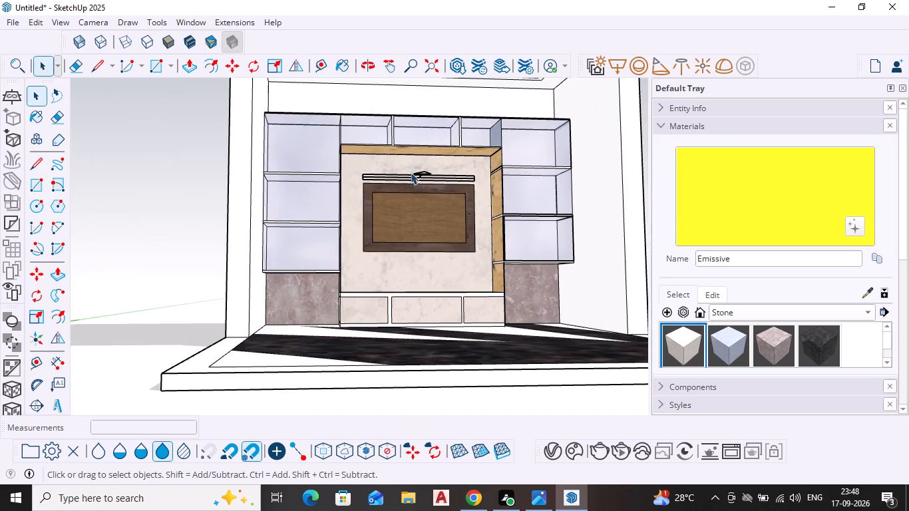
pyautogui.scroll(-1, 411, 191)
pyautogui.moveTo(411, 194); pyautogui.dragTo(407, 224, button='middle')
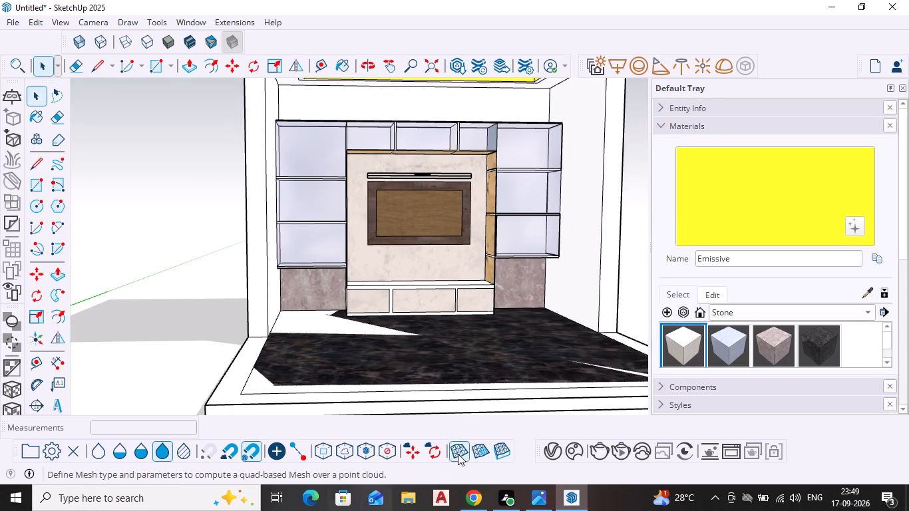
pyautogui.click(547, 440)
pyautogui.click(624, 455)
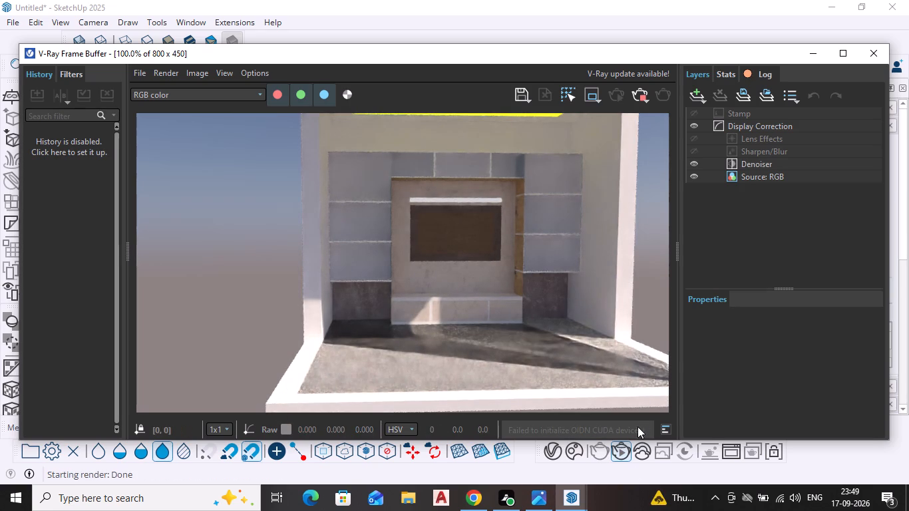
pyautogui.click(882, 61)
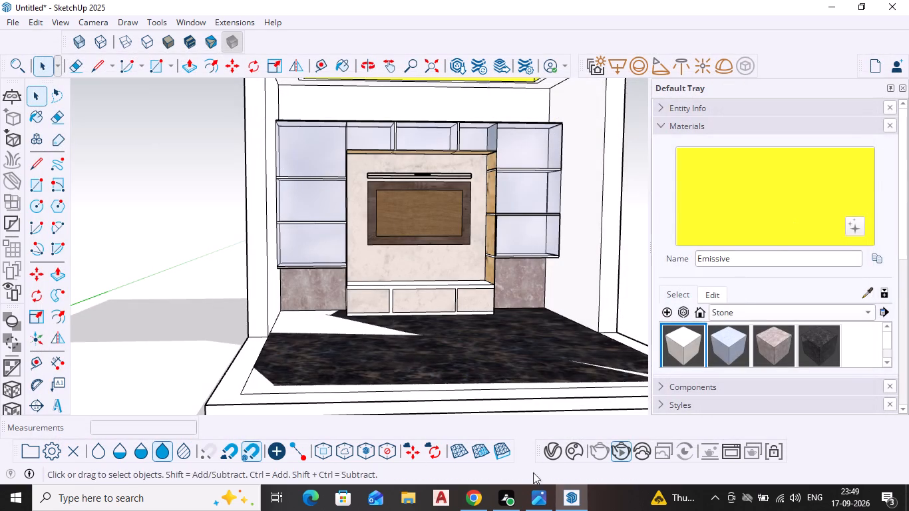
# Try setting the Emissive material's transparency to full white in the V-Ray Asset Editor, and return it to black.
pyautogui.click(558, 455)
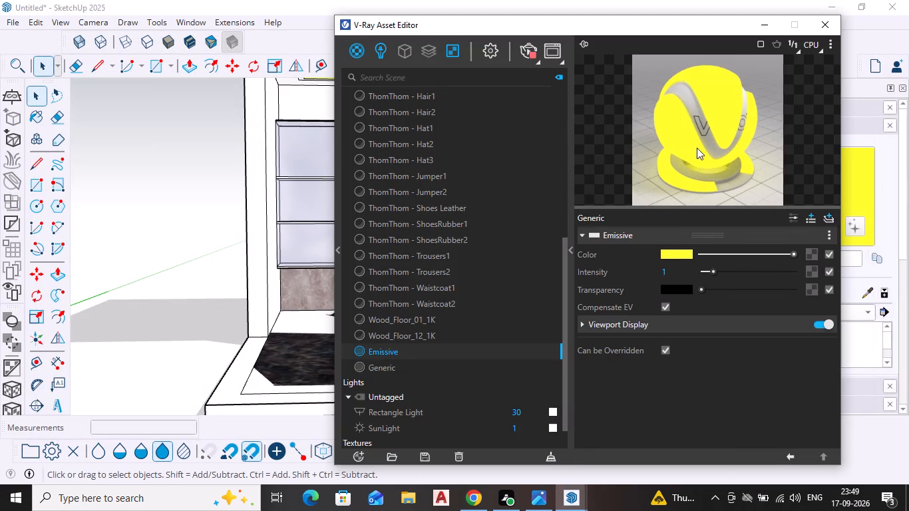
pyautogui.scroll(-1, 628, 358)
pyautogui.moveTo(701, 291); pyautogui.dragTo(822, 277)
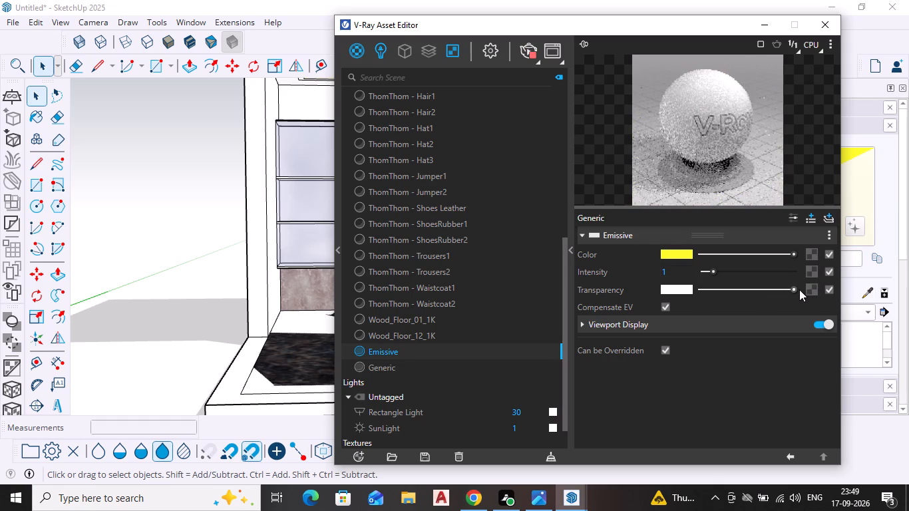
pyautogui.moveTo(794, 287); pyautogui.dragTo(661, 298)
# Set the SunLight's colour to black in the V-Ray Asset Editor.
pyautogui.scroll(-6, 657, 331)
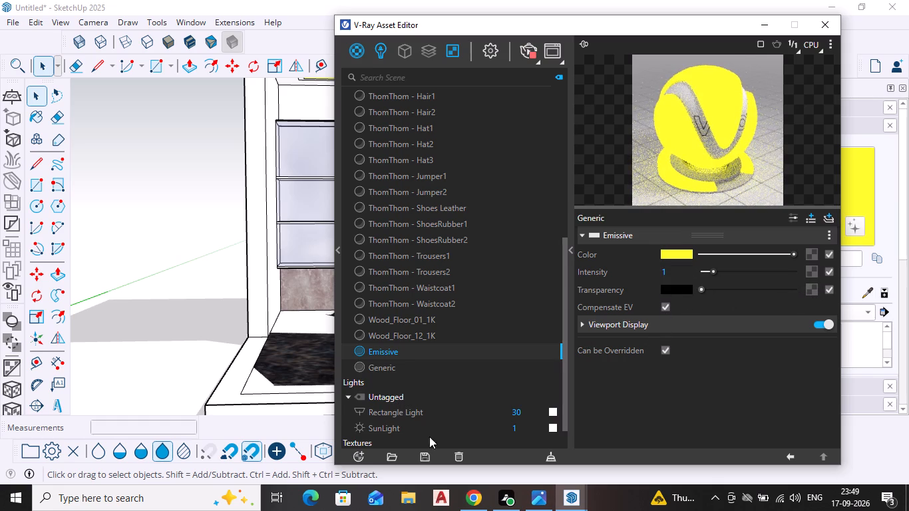
pyautogui.scroll(-3, 403, 406)
pyautogui.click(391, 403)
pyautogui.click(379, 395)
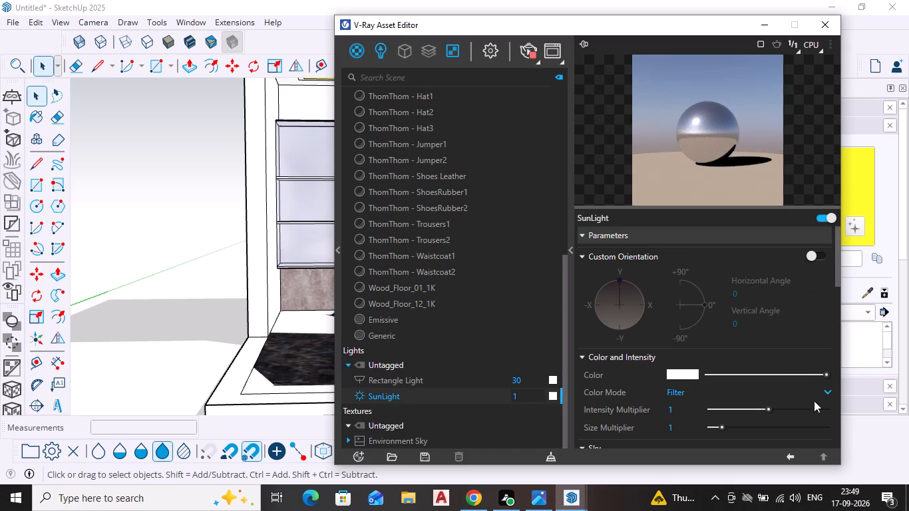
pyautogui.moveTo(826, 375); pyautogui.dragTo(673, 381)
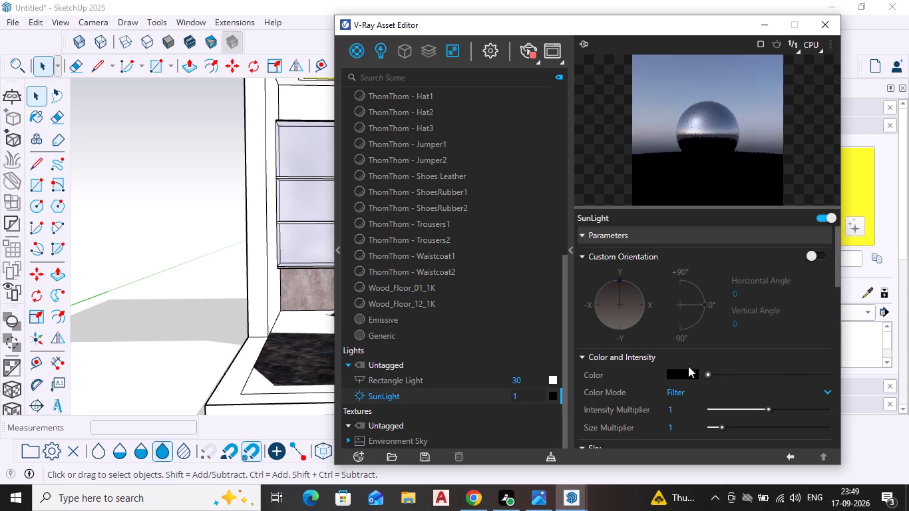
# Enable the SunLight's custom orientation, set its vertical angle to -20.3, and close the Asset Editor.
pyautogui.scroll(-4, 736, 352)
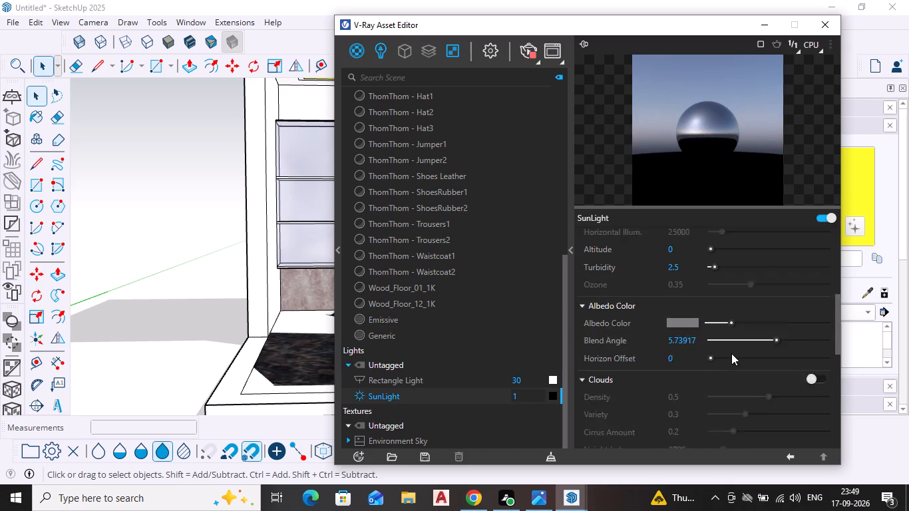
pyautogui.scroll(3, 732, 324)
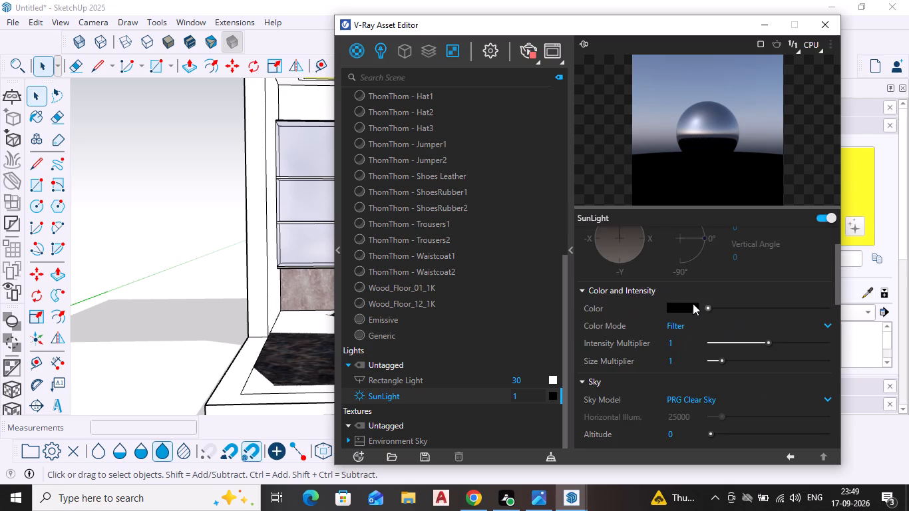
pyautogui.scroll(4, 695, 299)
pyautogui.click(809, 254)
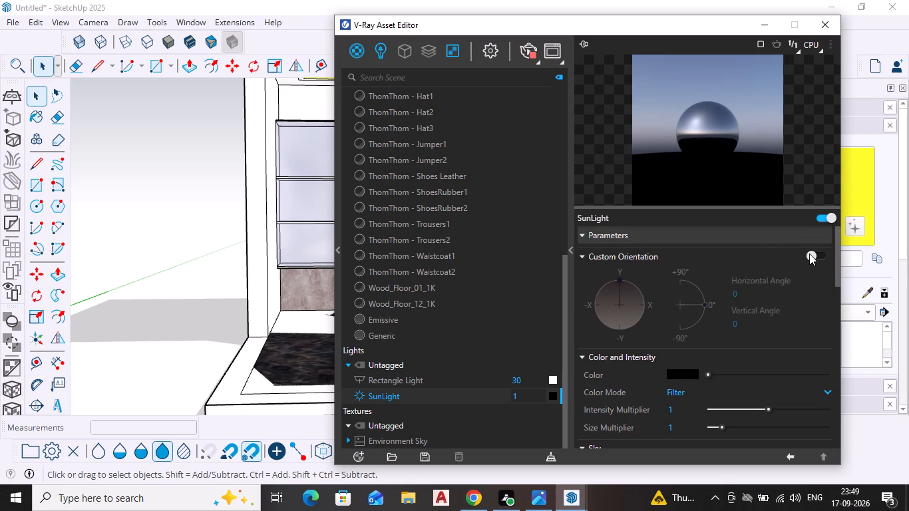
pyautogui.moveTo(704, 302); pyautogui.dragTo(687, 346)
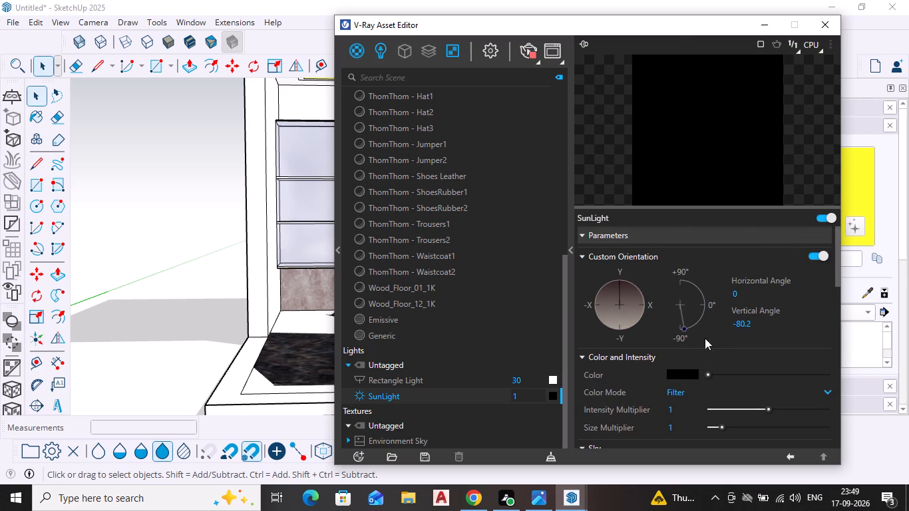
pyautogui.moveTo(686, 326); pyautogui.dragTo(699, 311)
pyautogui.click(822, 25)
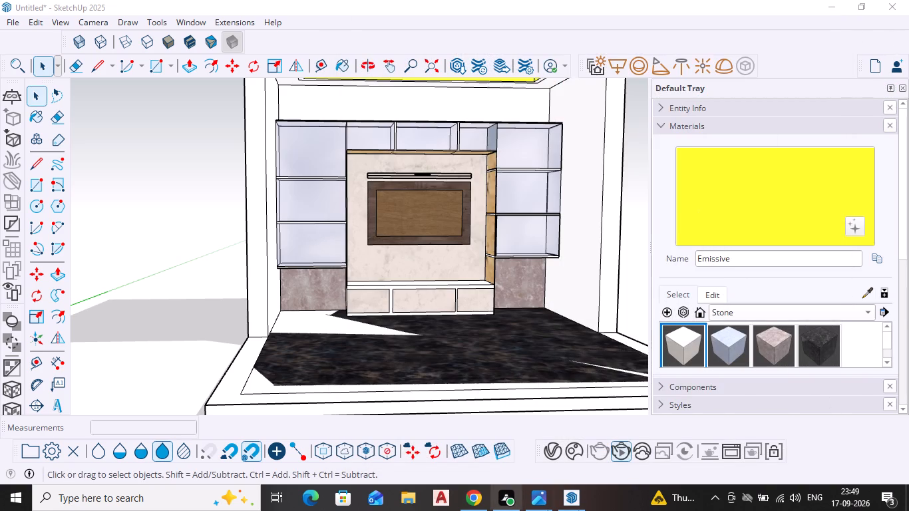
# Run a non-interactive V-Ray render of the room's front view, examine the image around the wall unit, and minimise the frame buffer.
pyautogui.click(628, 454)
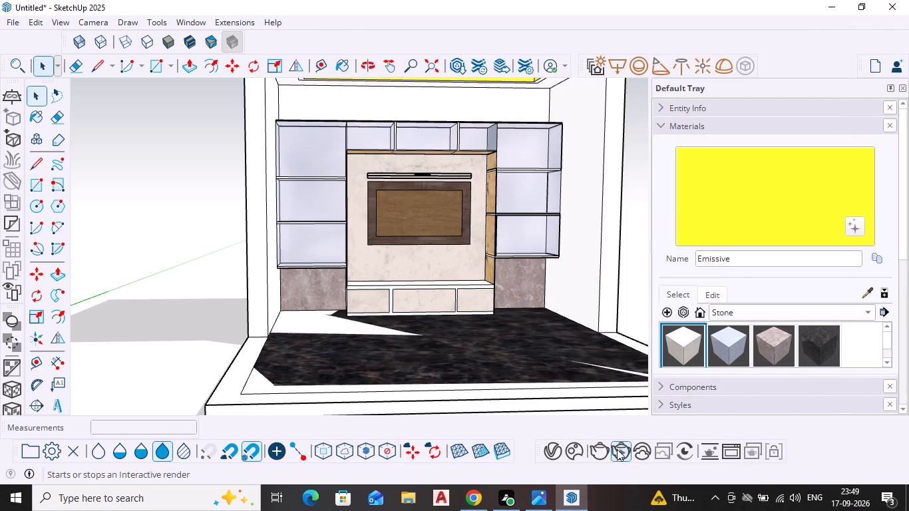
pyautogui.click(601, 450)
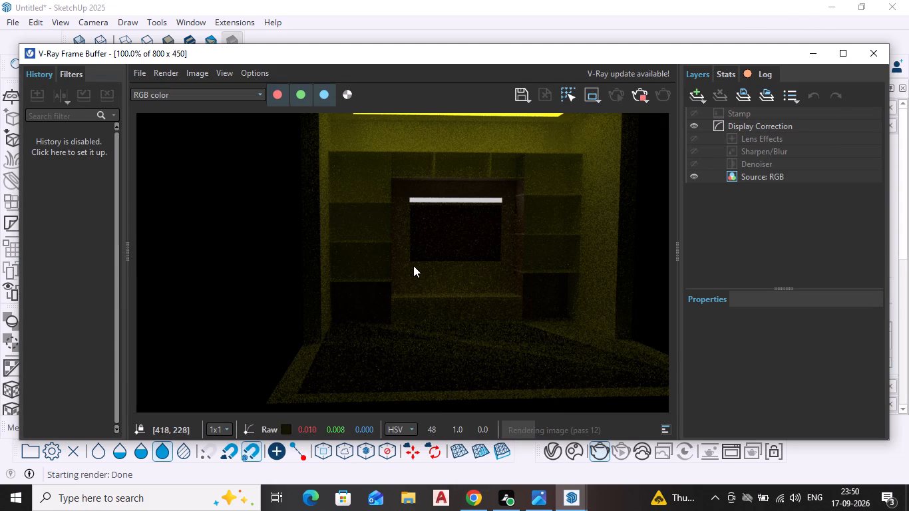
pyautogui.scroll(2, 509, 195)
pyautogui.scroll(-4, 498, 197)
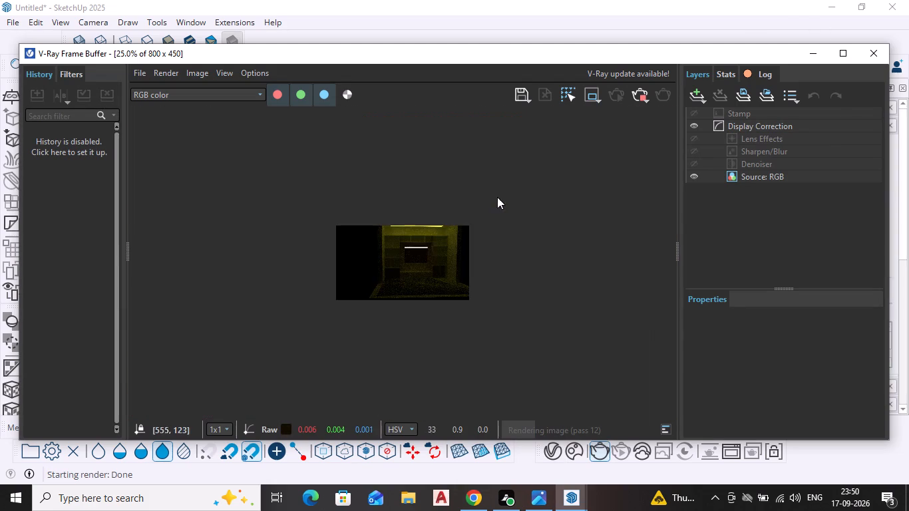
pyautogui.scroll(4, 437, 237)
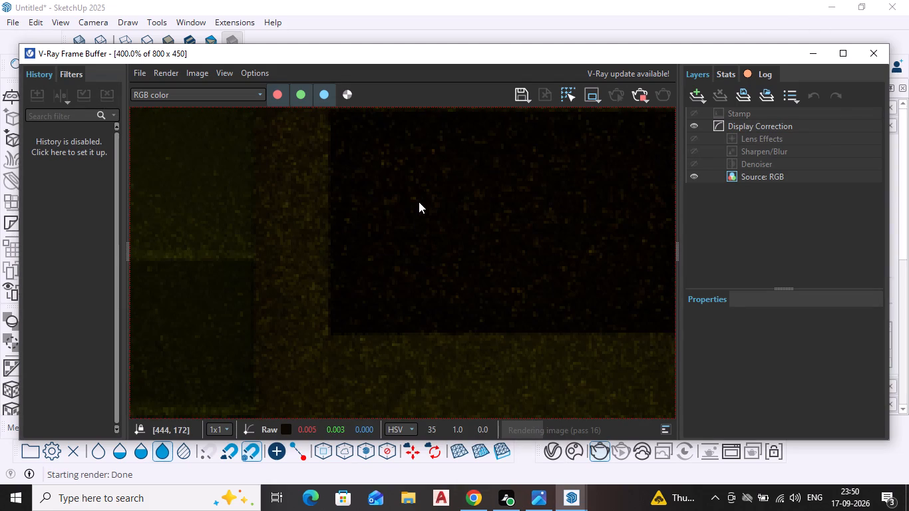
pyautogui.scroll(-2, 423, 240)
pyautogui.scroll(3, 423, 199)
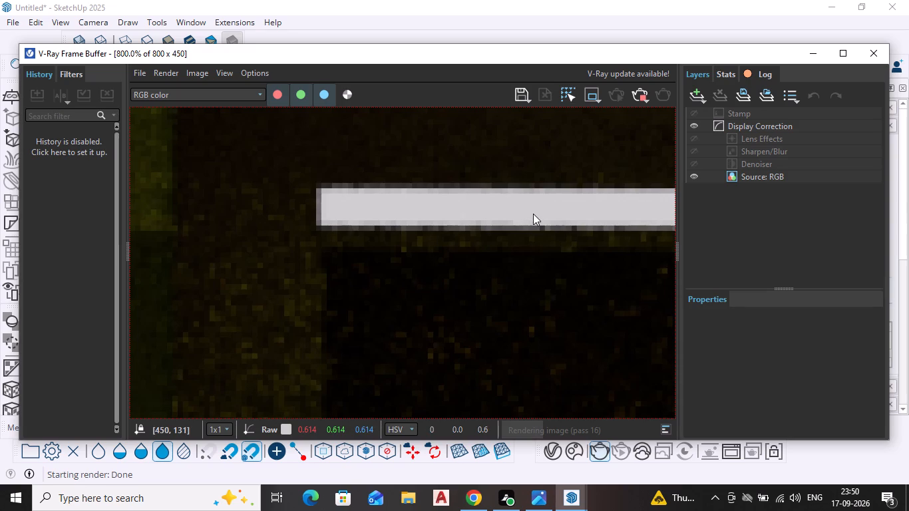
pyautogui.scroll(-4, 533, 212)
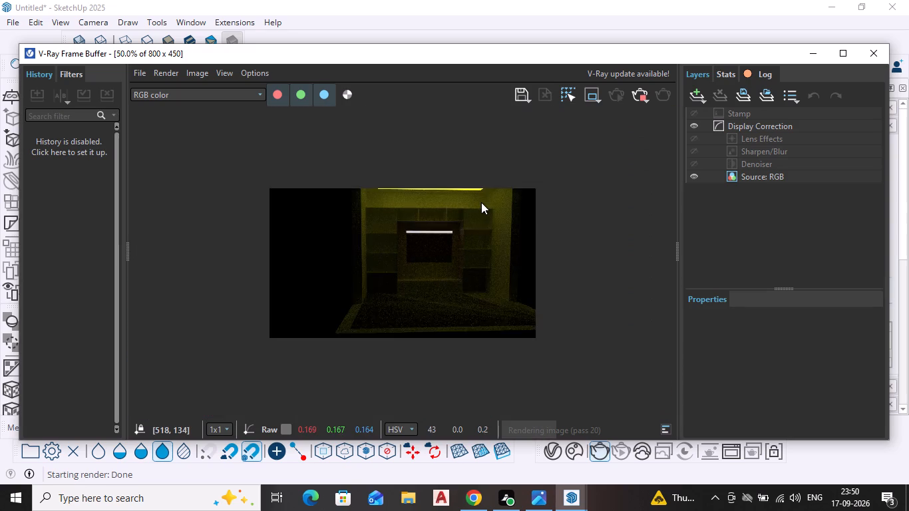
pyautogui.scroll(-1, 481, 202)
pyautogui.scroll(3, 481, 200)
pyautogui.scroll(-1, 481, 198)
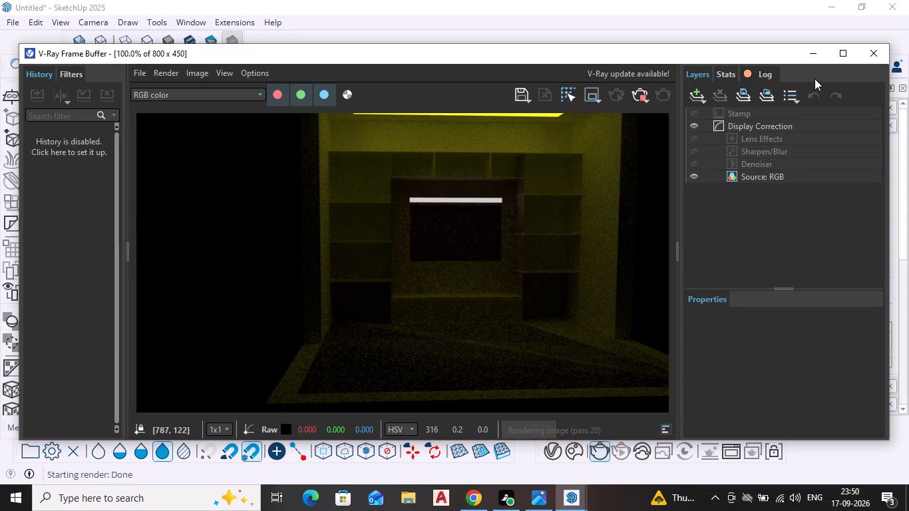
pyautogui.click(807, 54)
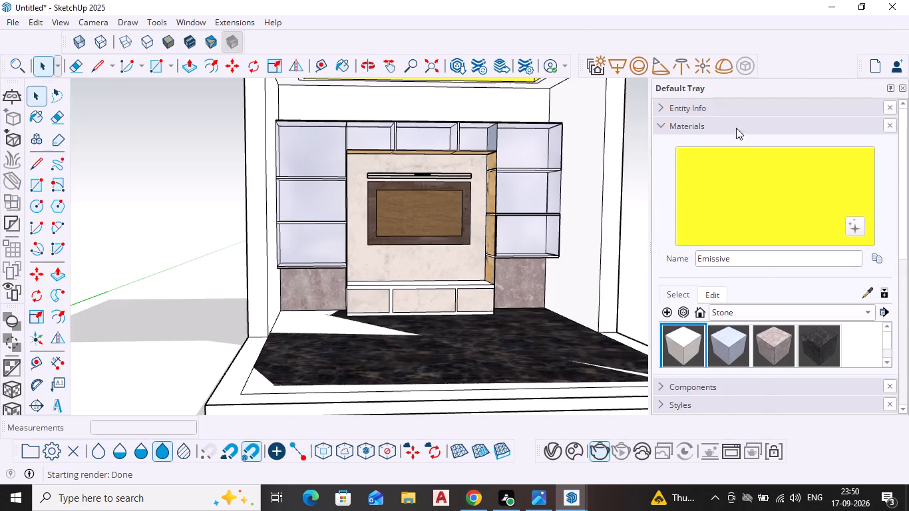
# Run a non-interactive V-Ray render from a low angle showing the ceiling recess and wall unit, review the image, and close the frame buffer.
pyautogui.keyDown('shift'); pyautogui.moveTo(516, 199); pyautogui.dragTo(503, 276, button='middle'); pyautogui.keyUp('shift')
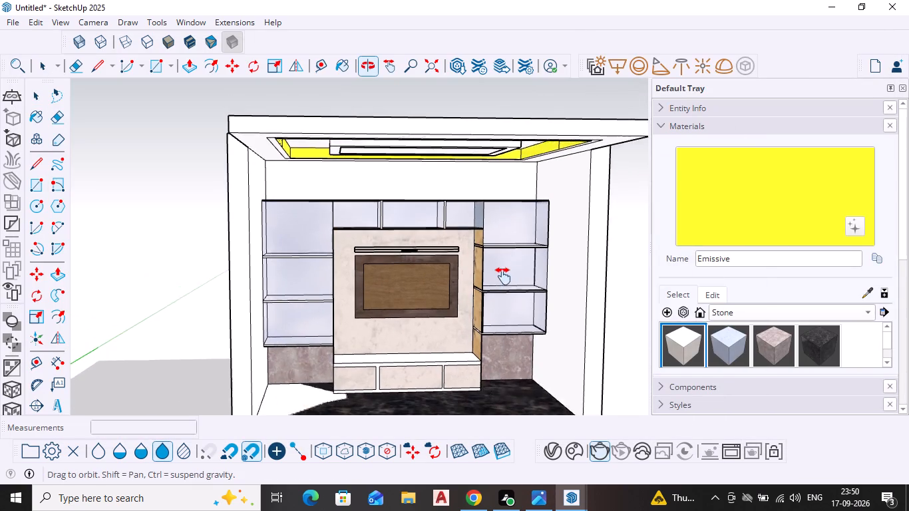
pyautogui.keyDown('shift'); pyautogui.moveTo(503, 276); pyautogui.dragTo(503, 273, button='middle'); pyautogui.keyUp('shift')
pyautogui.moveTo(486, 262); pyautogui.dragTo(492, 206, button='middle')
pyautogui.scroll(1, 492, 206)
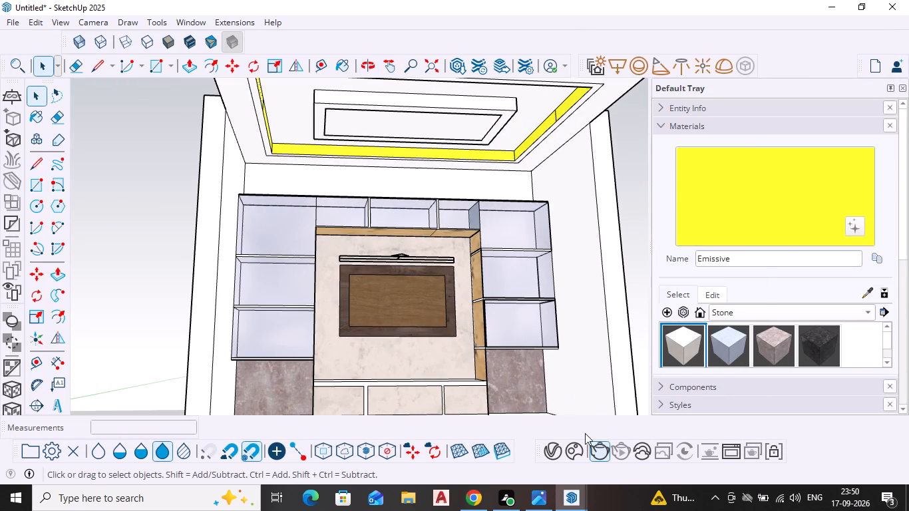
pyautogui.click(624, 454)
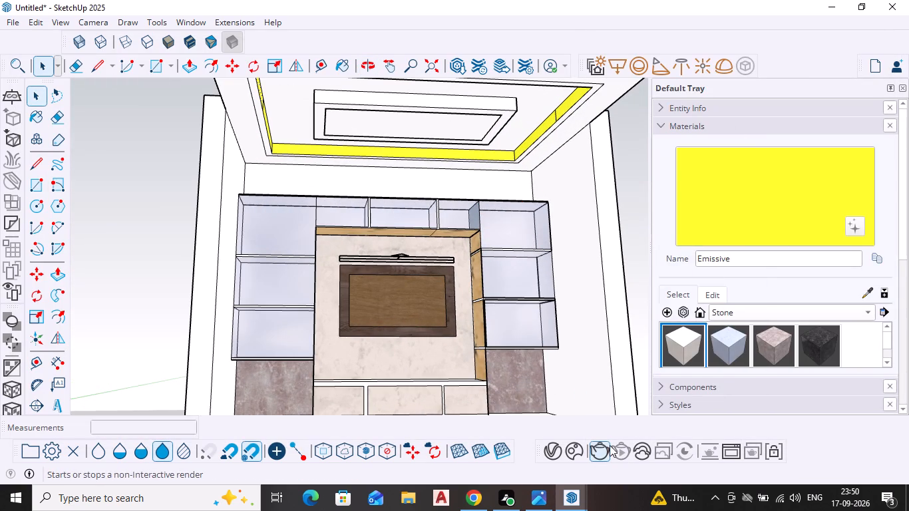
pyautogui.click(622, 450)
pyautogui.click(598, 448)
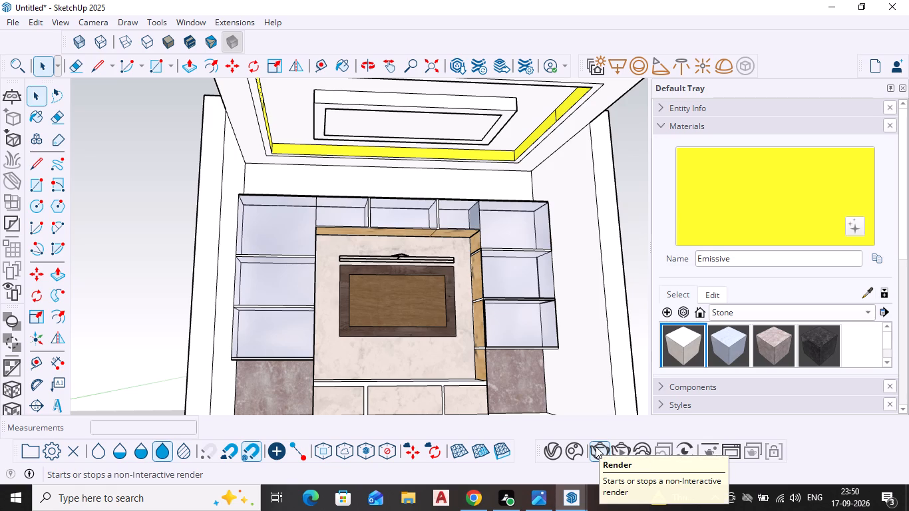
pyautogui.click(596, 447)
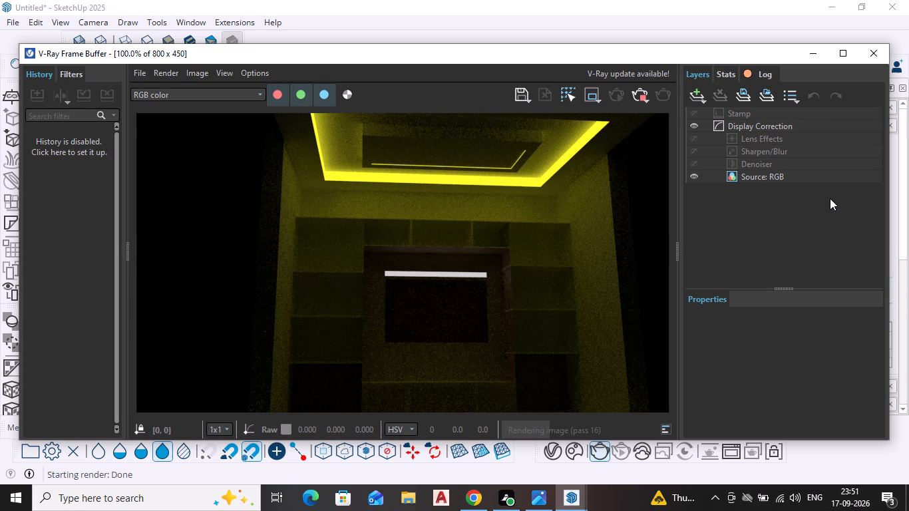
pyautogui.scroll(1, 755, 346)
pyautogui.click(876, 57)
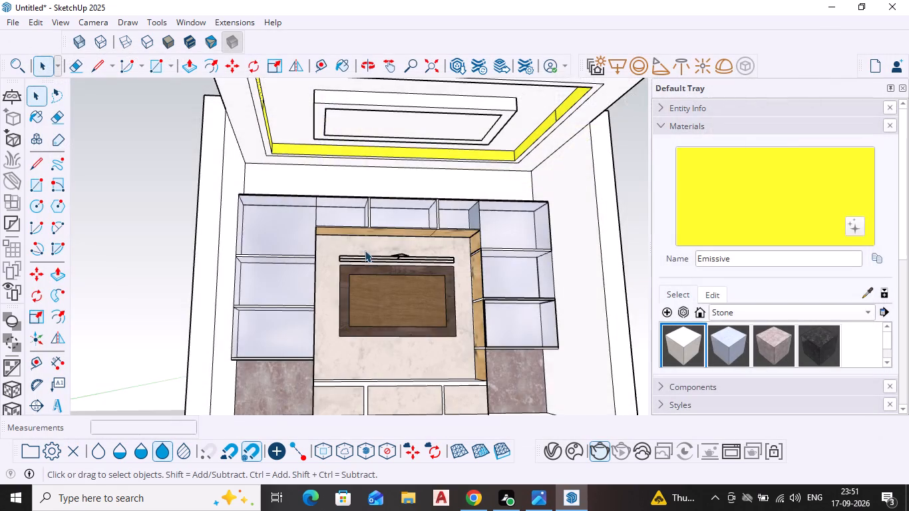
# Close the Default Tray and frame the whole wall unit together with the ceiling recess and black floor.
pyautogui.scroll(-6, 364, 251)
pyautogui.moveTo(377, 262); pyautogui.dragTo(362, 315, button='middle')
pyautogui.scroll(3, 369, 315)
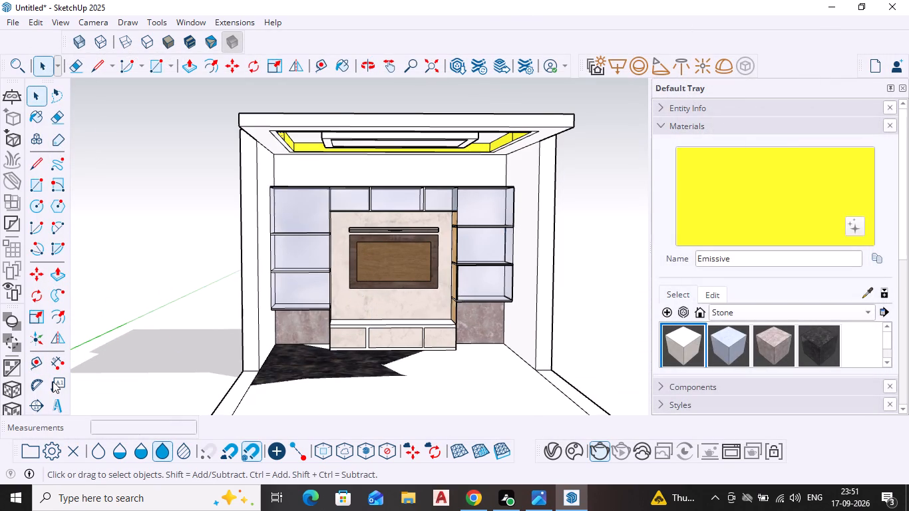
pyautogui.scroll(-4, 47, 385)
pyautogui.scroll(4, 33, 309)
pyautogui.scroll(4, 55, 218)
pyautogui.scroll(-3, 620, 452)
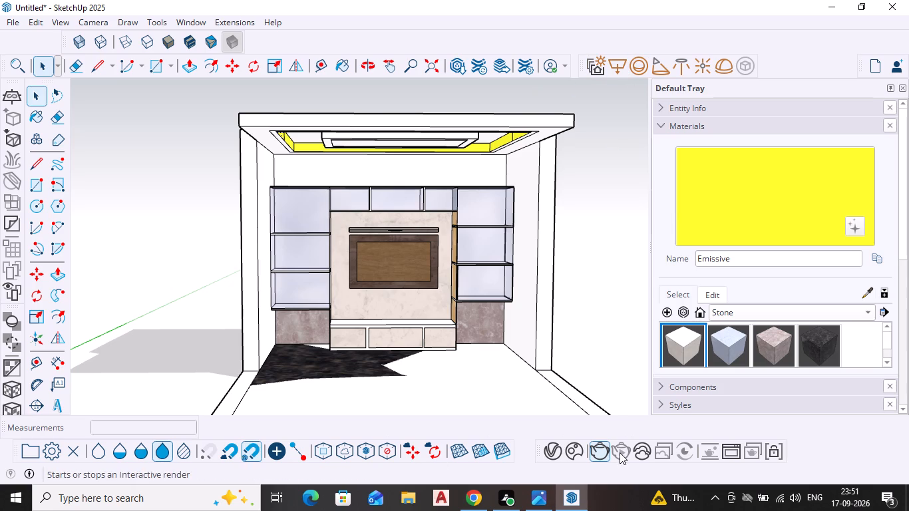
pyautogui.moveTo(435, 358); pyautogui.dragTo(419, 387, button='middle')
pyautogui.scroll(-1, 435, 358)
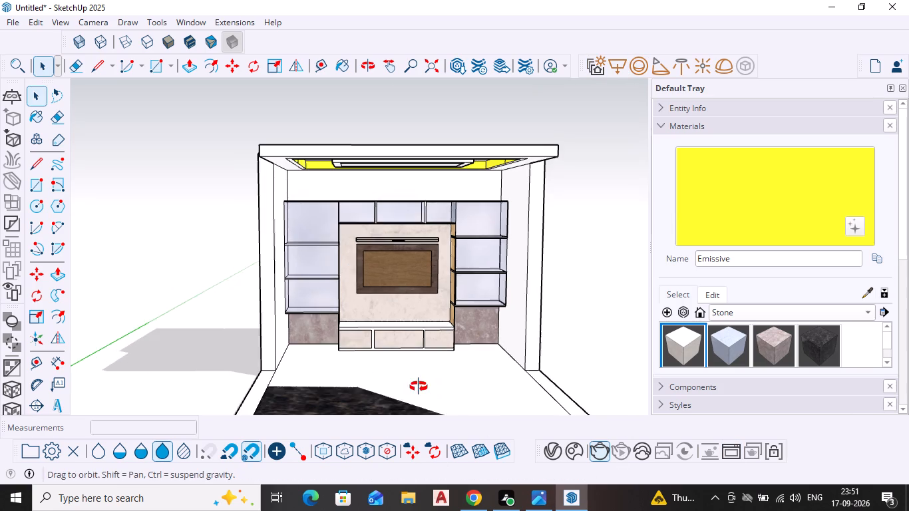
pyautogui.moveTo(419, 387); pyautogui.dragTo(394, 334, button='middle')
pyautogui.scroll(2, 396, 340)
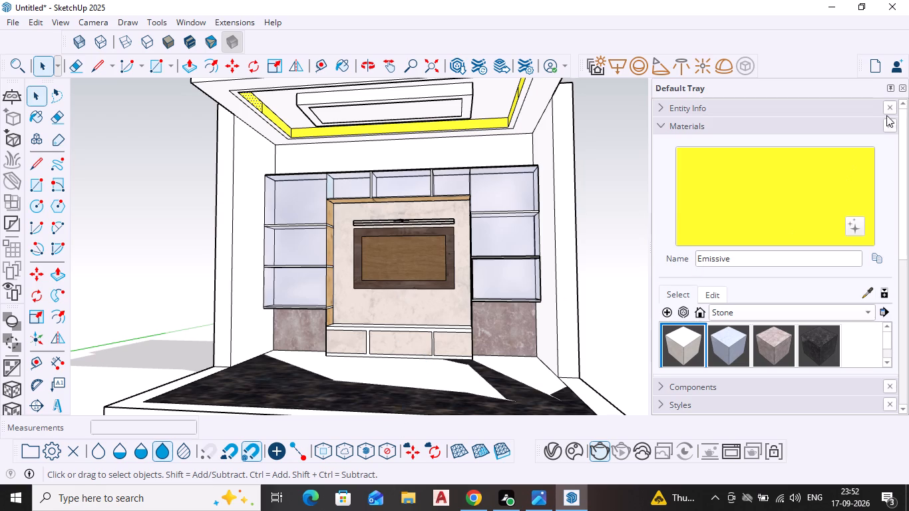
pyautogui.click(900, 86)
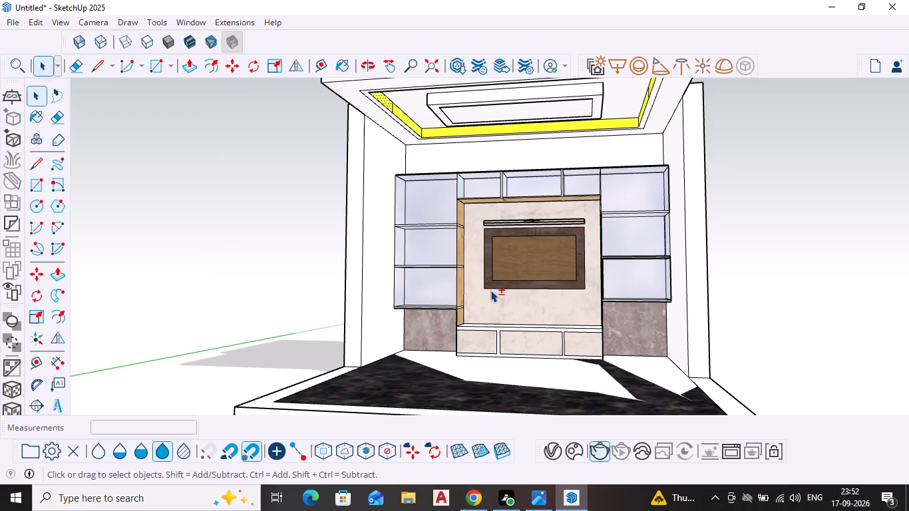
pyautogui.keyDown('shift'); pyautogui.moveTo(488, 289); pyautogui.dragTo(480, 303, button='middle'); pyautogui.keyUp('shift')
pyautogui.moveTo(506, 325); pyautogui.dragTo(502, 320, button='middle')
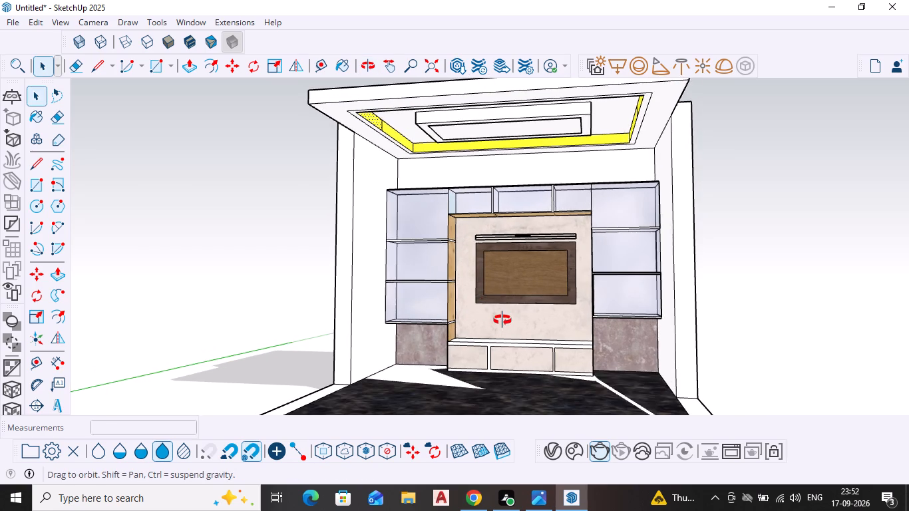
pyautogui.moveTo(502, 320); pyautogui.dragTo(508, 315, button='middle')
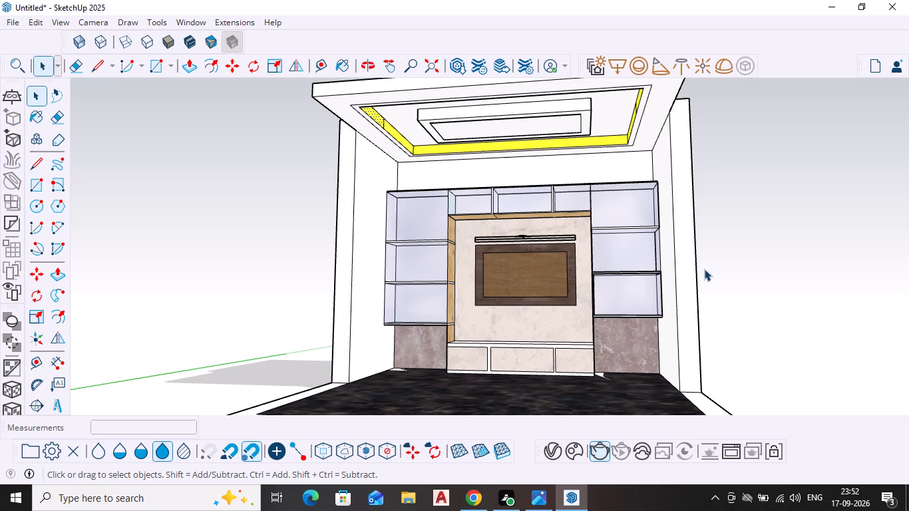
# Purge unused items and save the model to the Desktop as "tv unit sketch up" in SketchUp Models format.
pyautogui.hotkey('ctrl', 's')
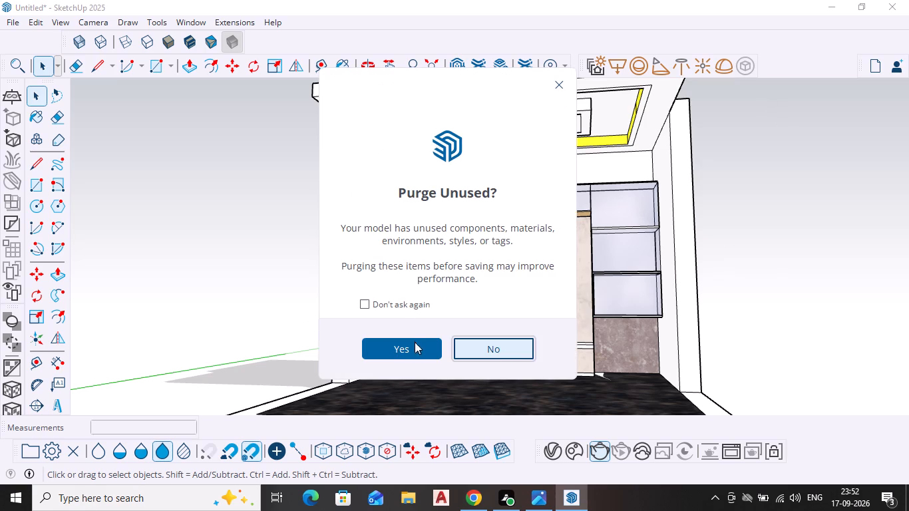
pyautogui.click(411, 343)
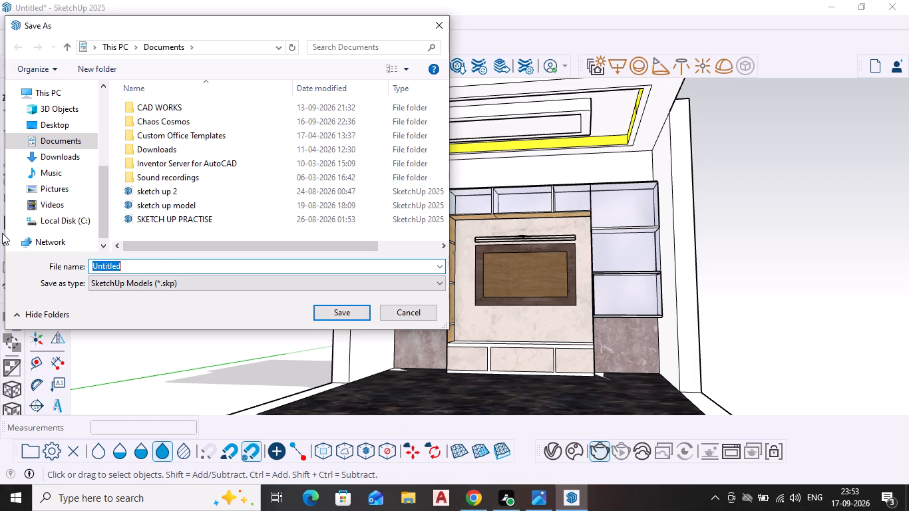
pyautogui.click(53, 128)
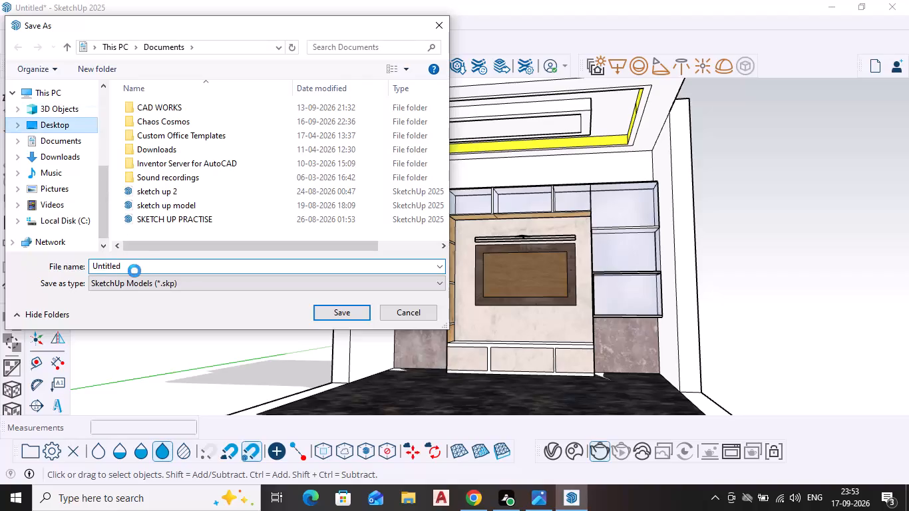
pyautogui.click(134, 271)
pyautogui.click(127, 269)
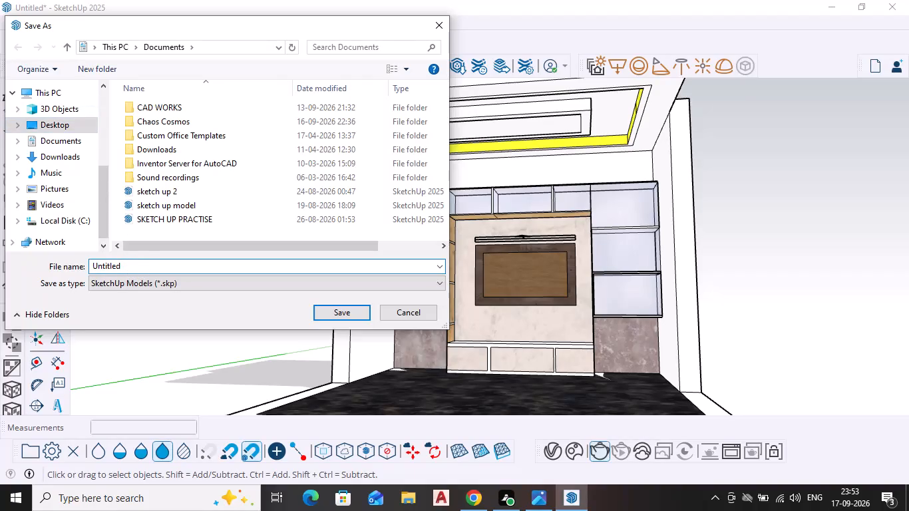
pyautogui.press('BackSpace')
pyautogui.click(126, 269)
pyautogui.press('BackSpace')
pyautogui.press('BackSpace')
pyautogui.press('BackSpace')
pyautogui.press('BackSpace')
pyautogui.press('BackSpace')
pyautogui.press('BackSpace')
pyautogui.press('BackSpace')
pyautogui.press('BackSpace')
pyautogui.press('BackSpace')
pyautogui.press('BackSpace')
pyautogui.press('BackSpace')
pyautogui.press('BackSpace')
pyautogui.press('BackSpace')
pyautogui.press('BackSpace')
pyautogui.press('BackSpace')
pyautogui.press('BackSpace')
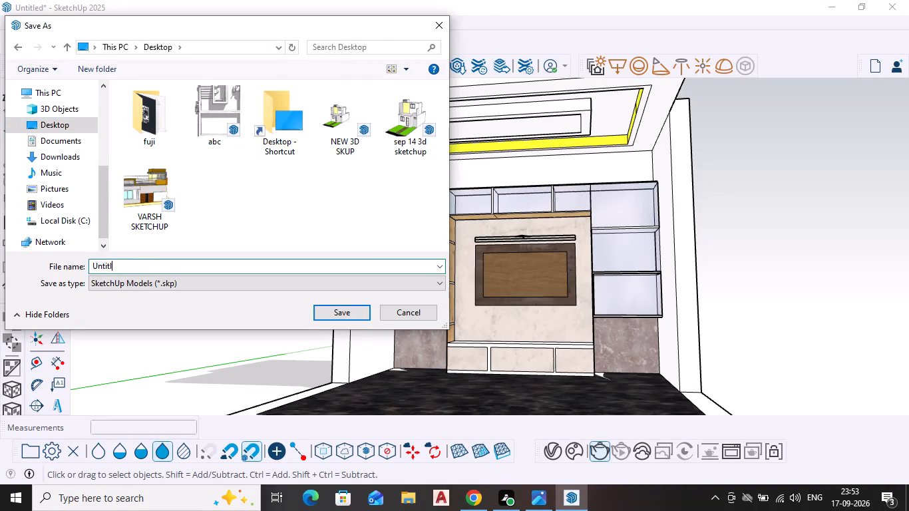
pyautogui.write('tv')
pyautogui.press('space')
pyautogui.press('u')
pyautogui.write('nit')
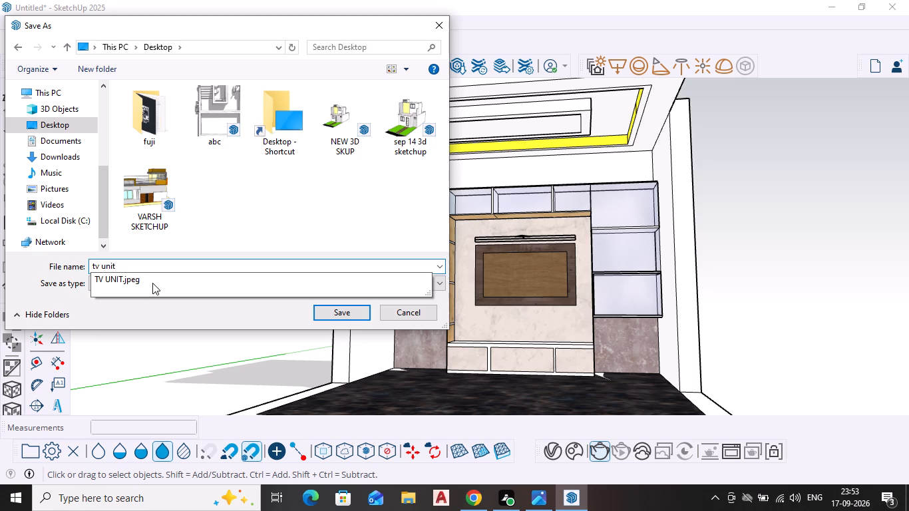
pyautogui.press('space')
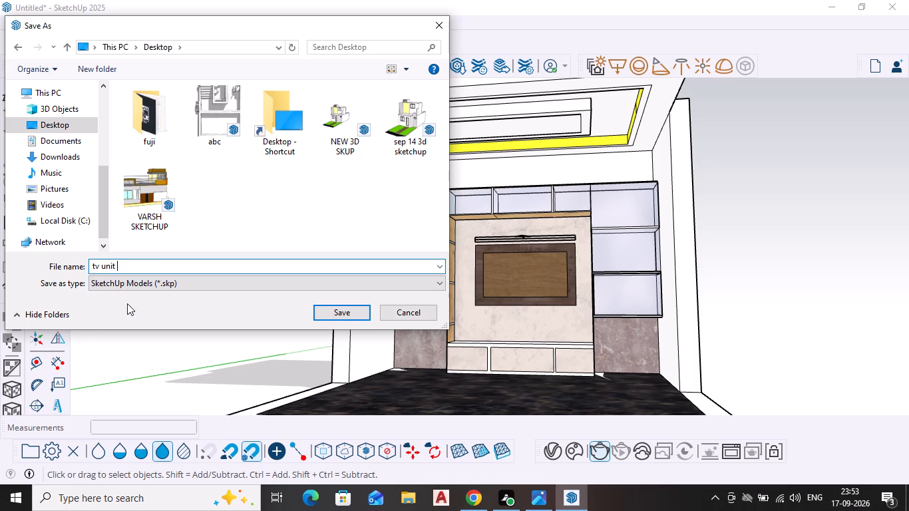
pyautogui.write('sketch up')
pyautogui.click(336, 313)
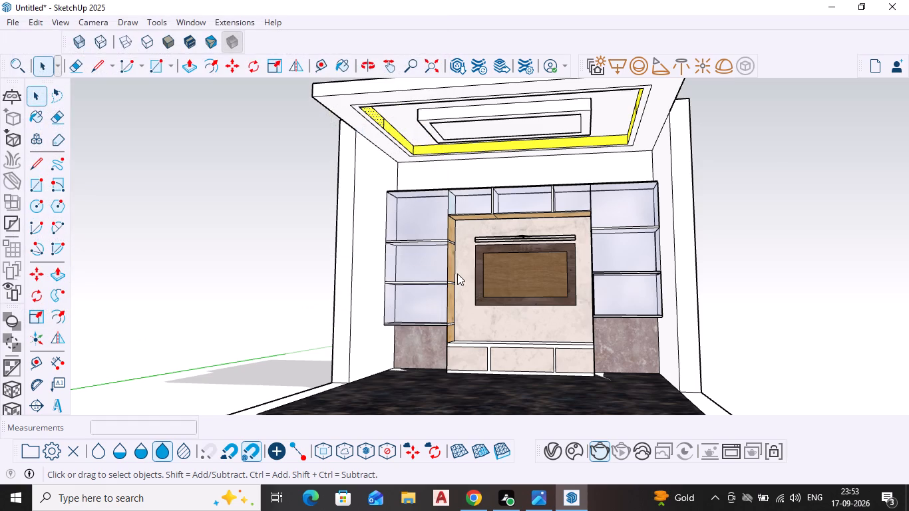
pyautogui.scroll(-4, 497, 285)
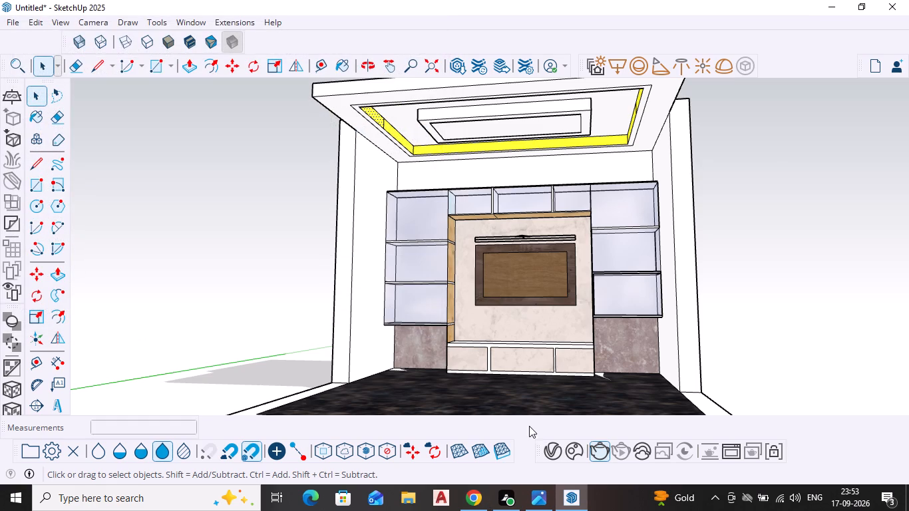
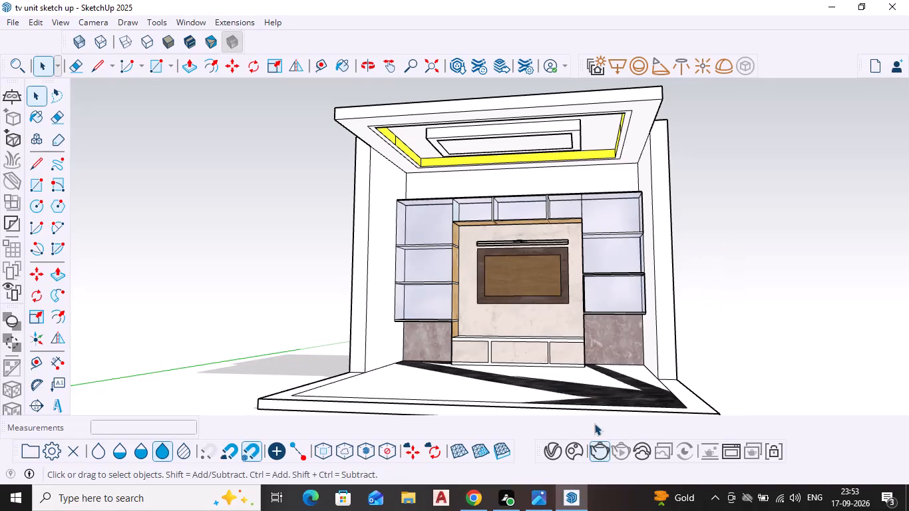
# Inspect the TV panel and the rectangle light above it up close, and review the whole wall unit from the front.
pyautogui.scroll(5, 499, 288)
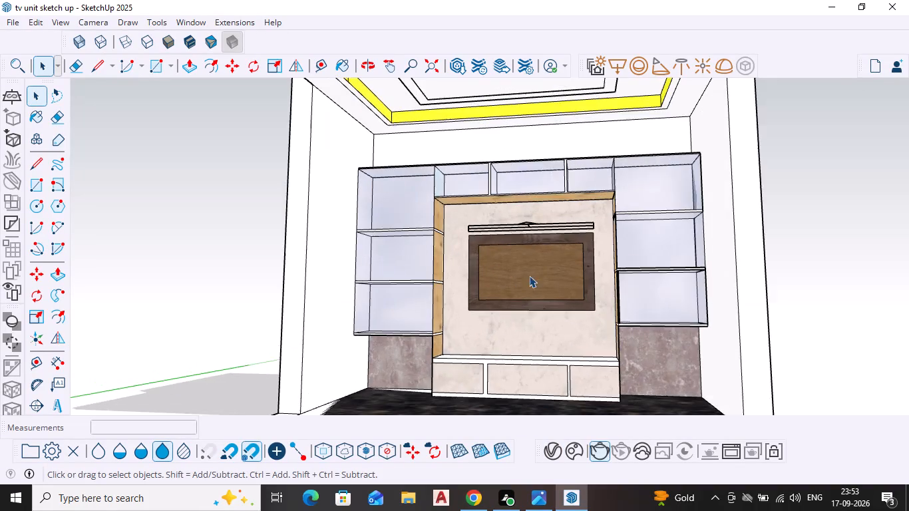
pyautogui.scroll(9, 529, 275)
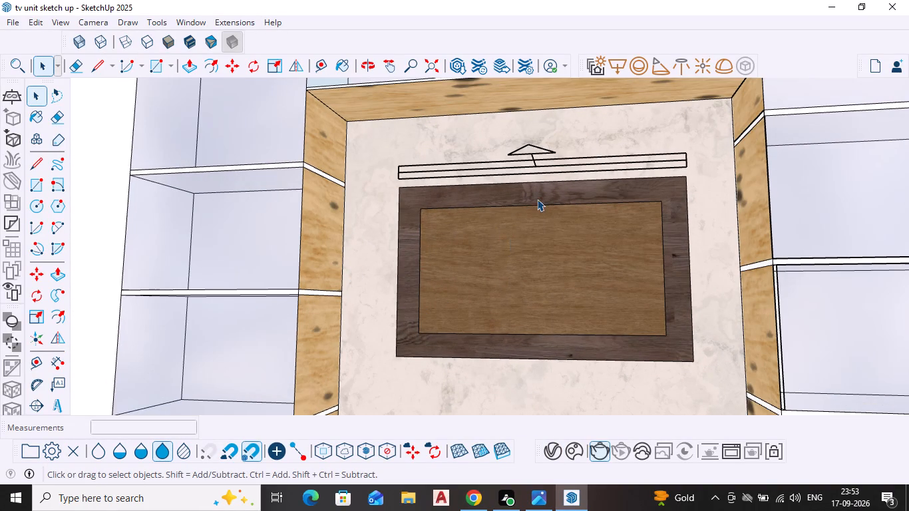
pyautogui.scroll(-4, 539, 199)
pyautogui.scroll(-7, 636, 222)
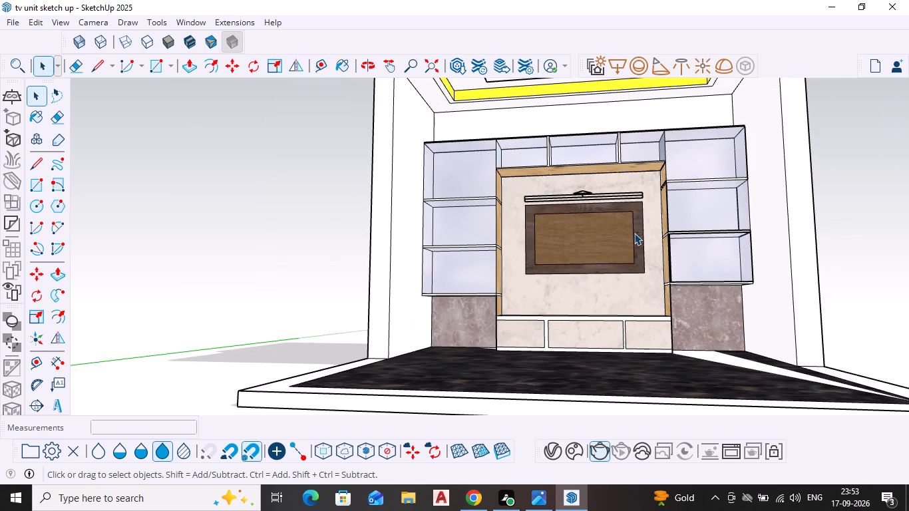
pyautogui.keyDown('shift'); pyautogui.moveTo(632, 234); pyautogui.dragTo(596, 231, button='middle'); pyautogui.keyUp('shift')
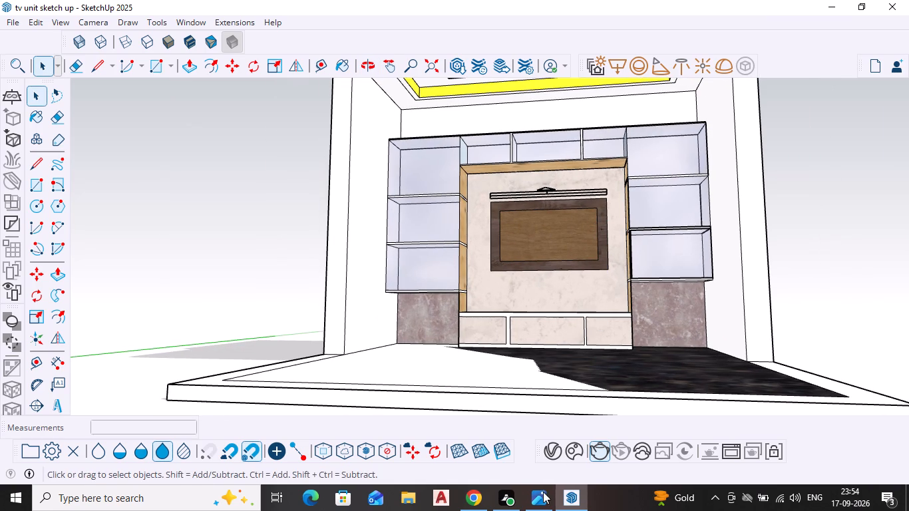